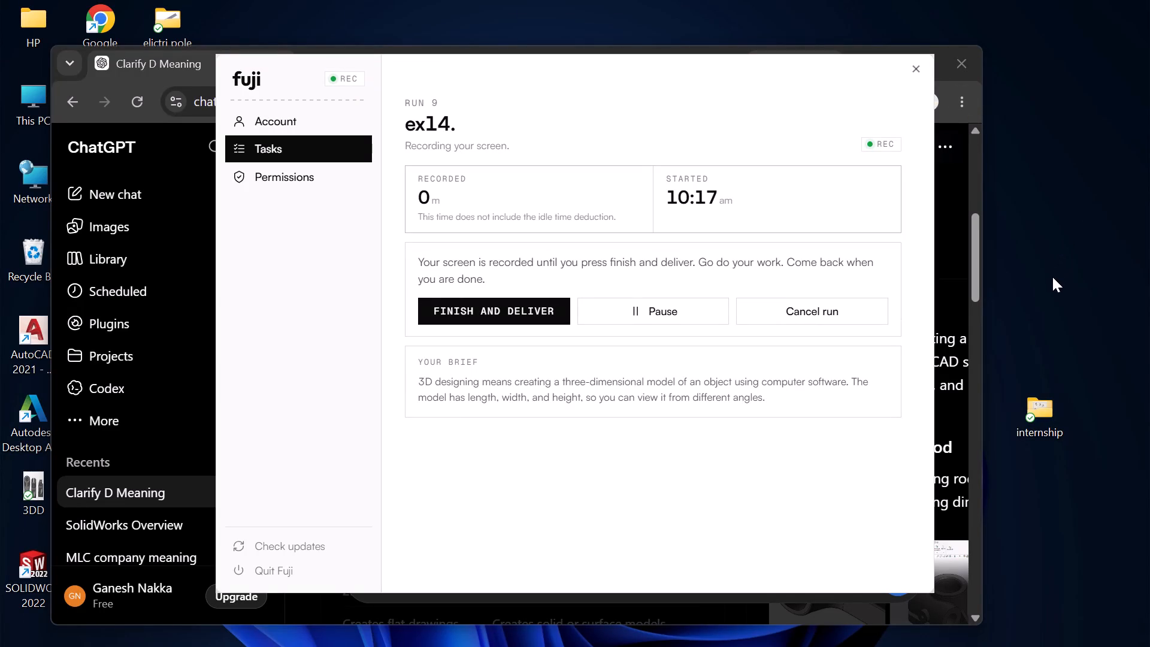
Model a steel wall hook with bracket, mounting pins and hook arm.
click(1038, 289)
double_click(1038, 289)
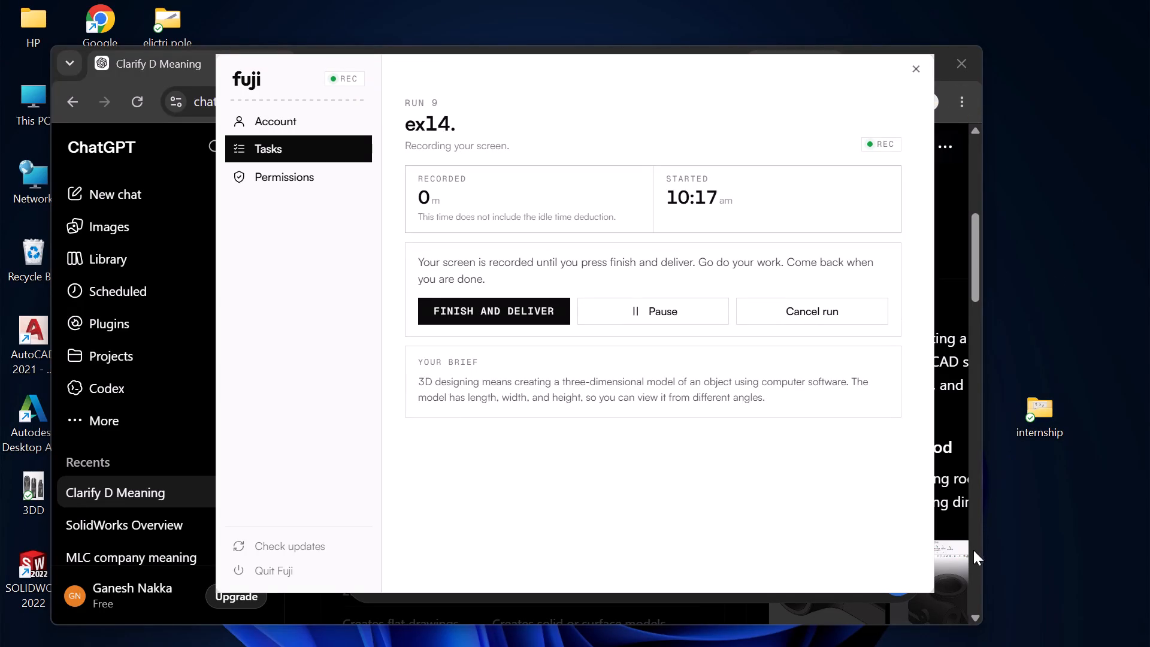
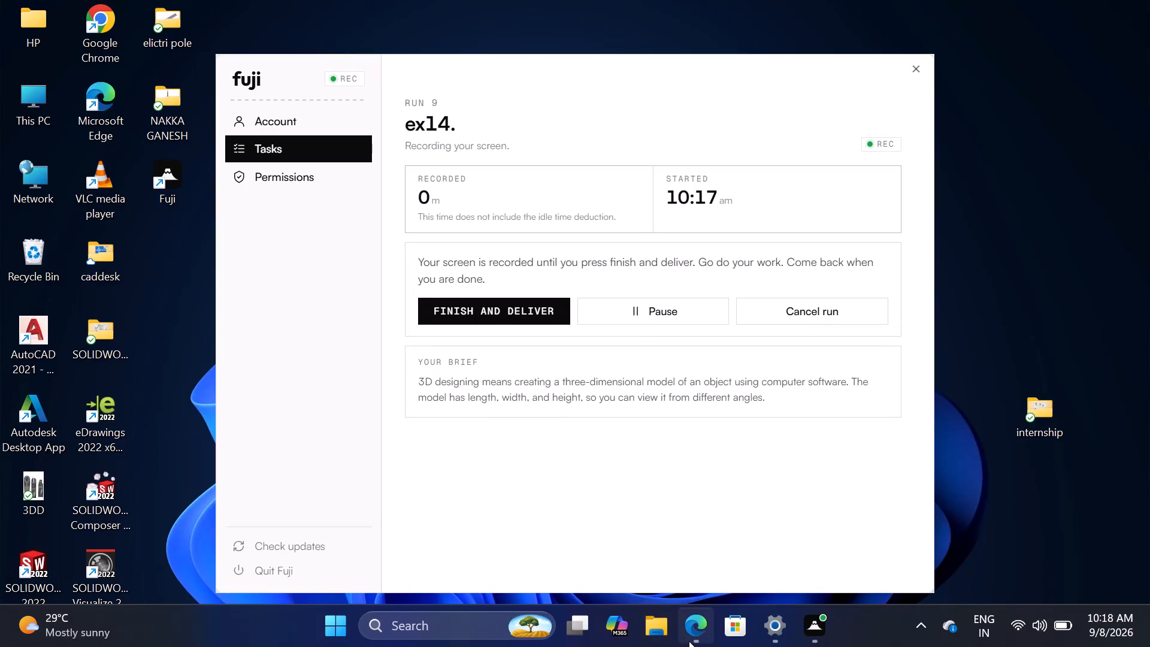
Launch SOLIDWORKS 2022, start a new part document and collapse the side pane to enlarge the modelling area.
double_click(22, 559)
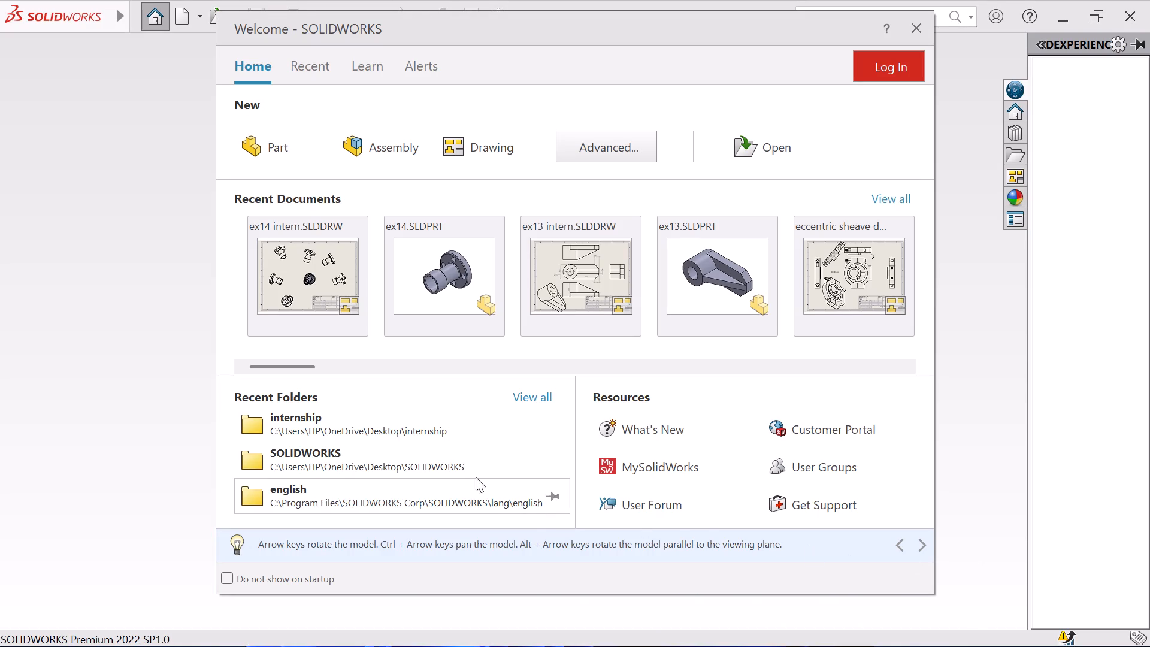
click(267, 151)
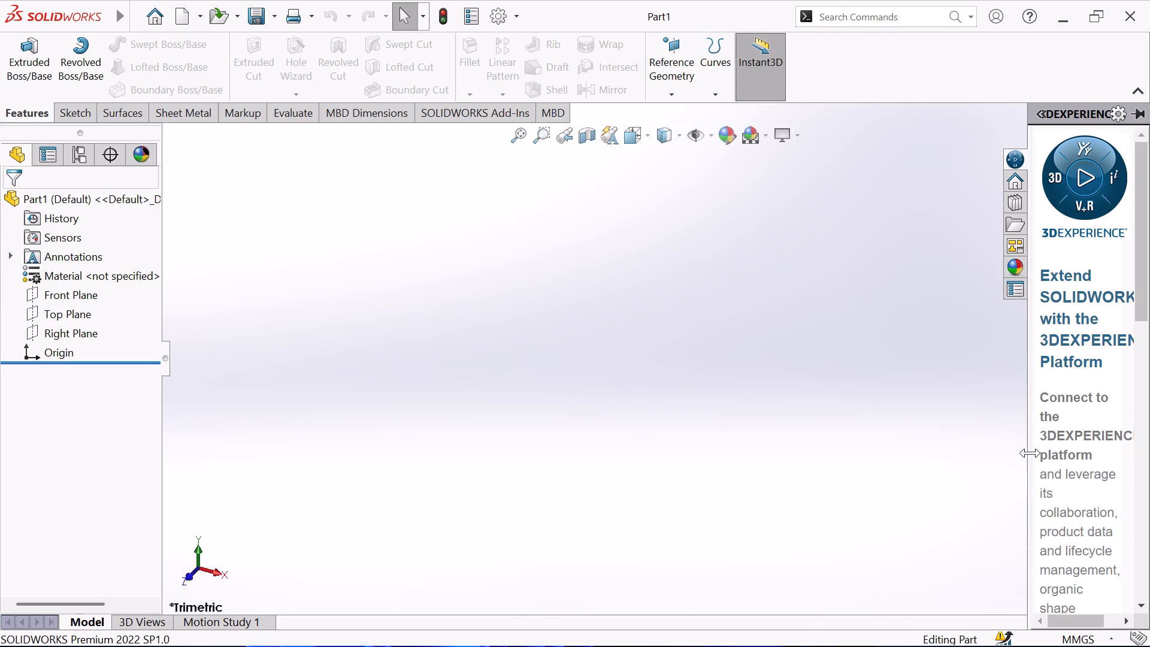
drag(1030, 453, 1149, 454)
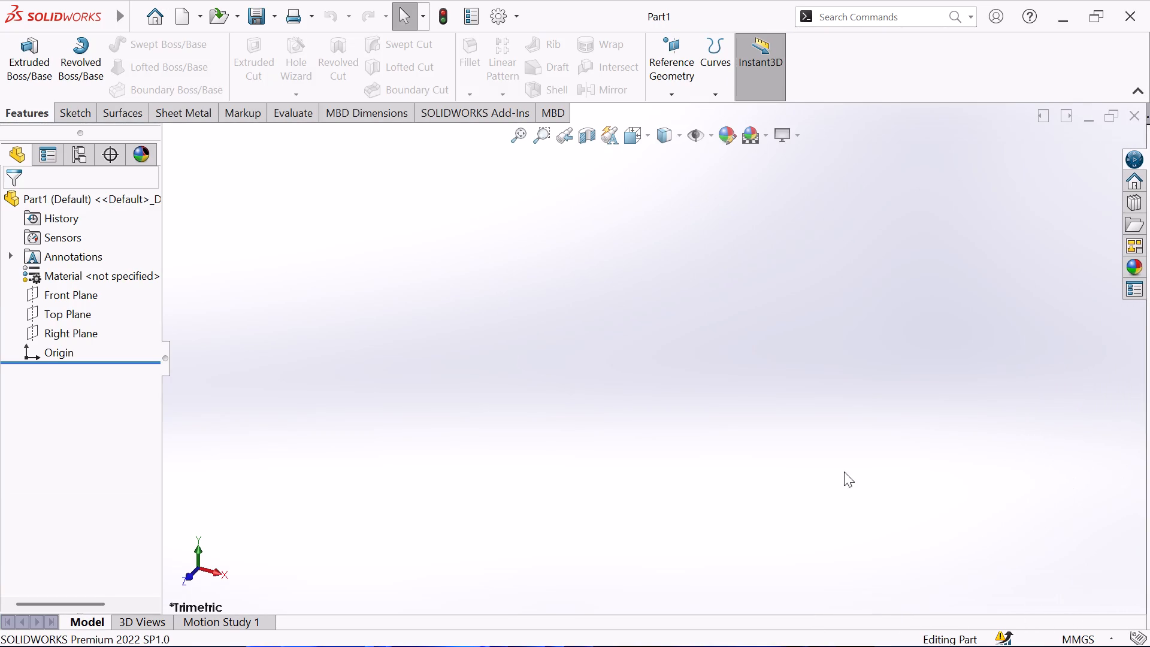
Sketch a center rectangle about 50 by 50 mm on the Front Plane, centred on the origin.
click(53, 295)
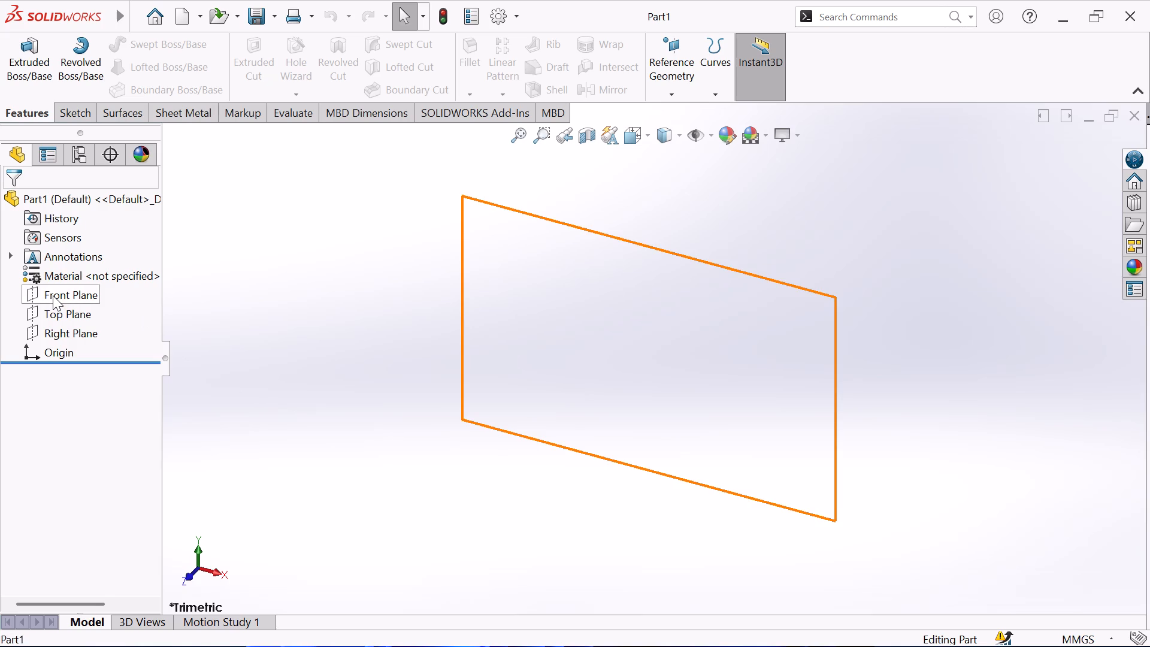
click(68, 110)
click(20, 62)
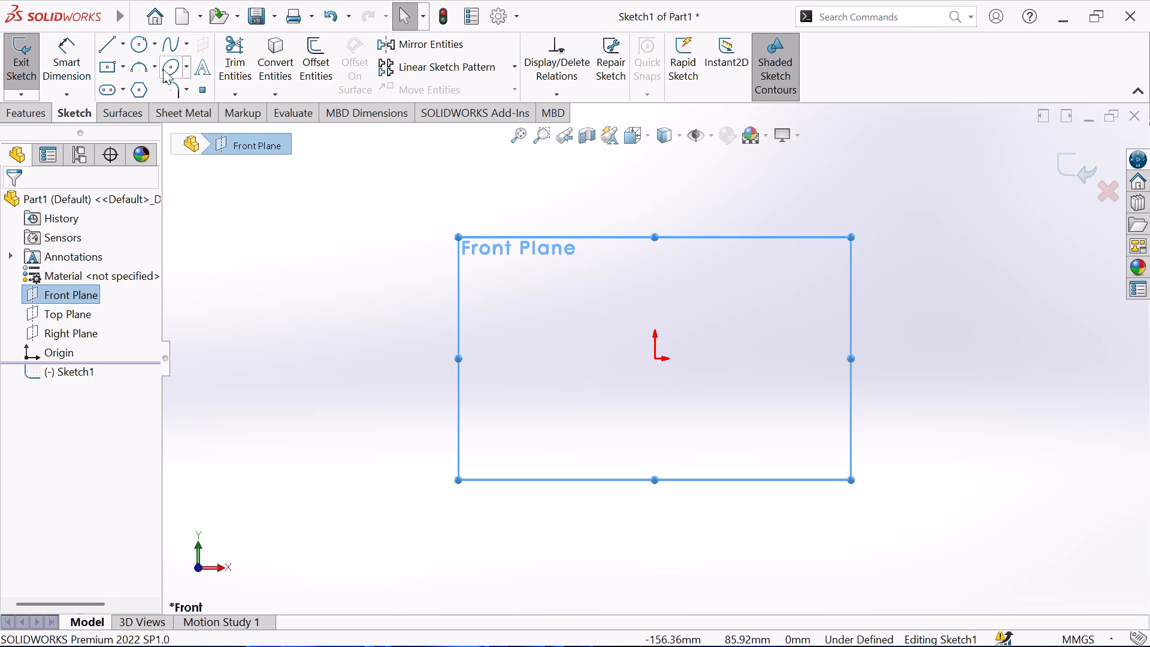
click(111, 67)
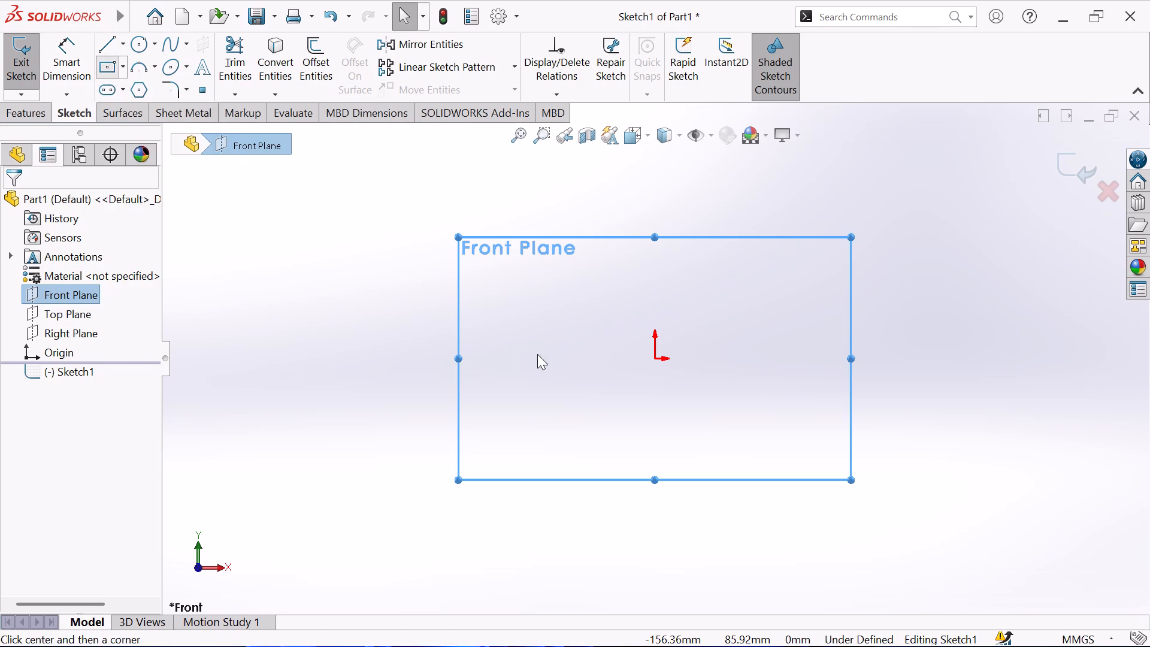
click(653, 361)
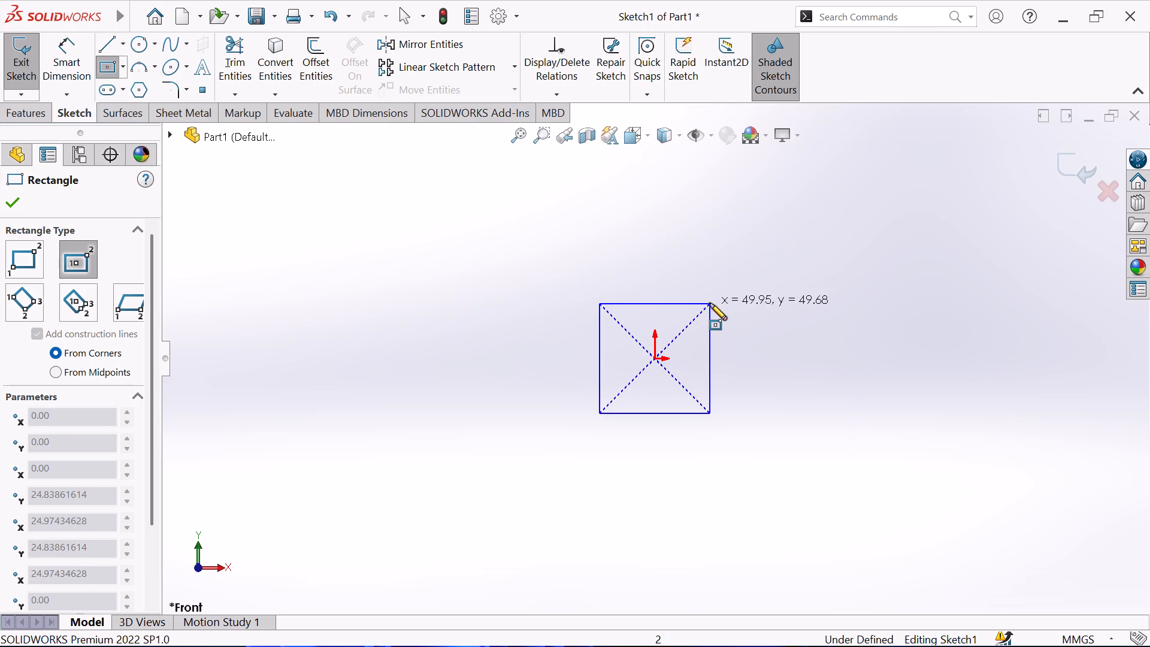
click(710, 303)
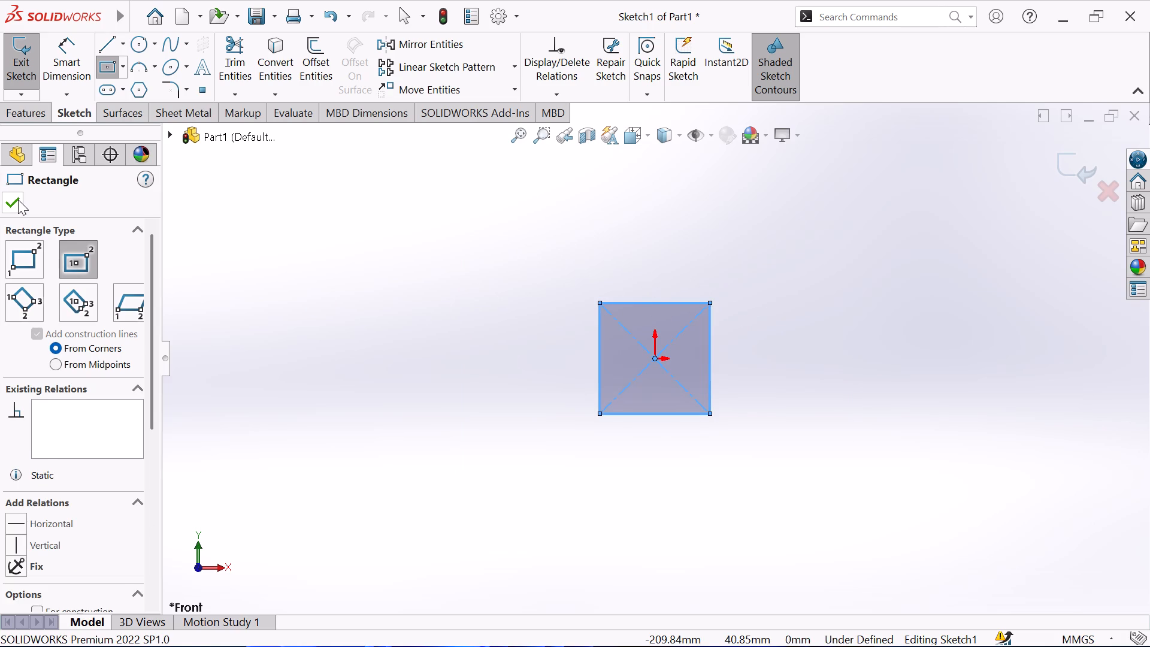
click(18, 199)
click(18, 198)
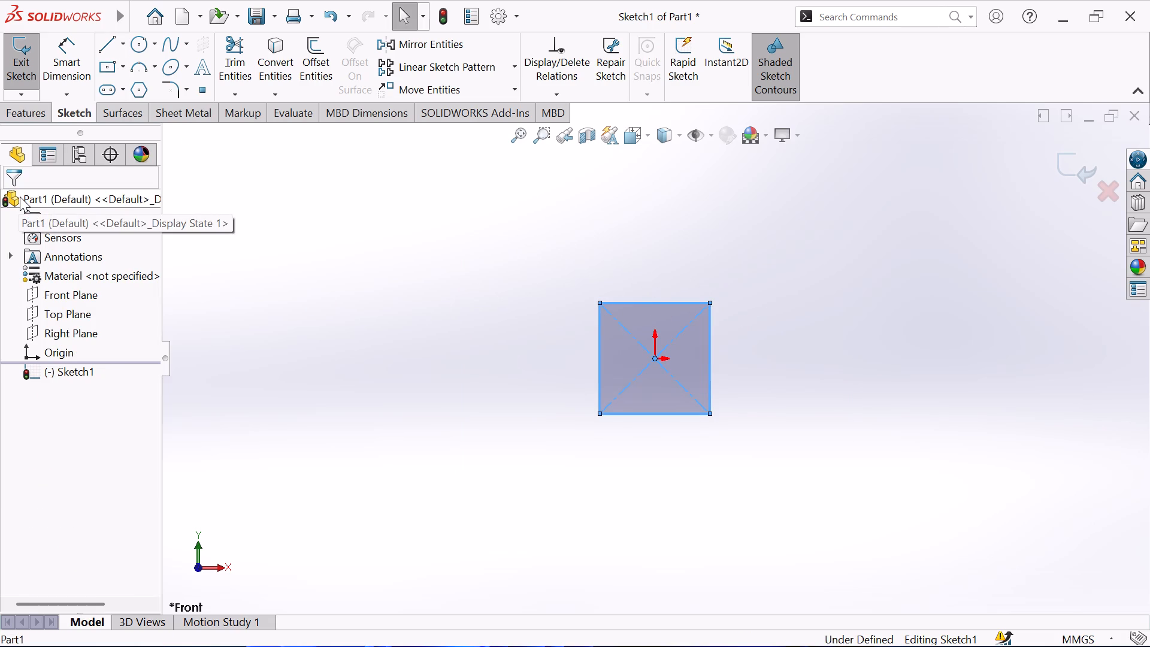
Dimension the rectangle 16 mm high and 20 mm wide, and exit the sketch.
click(52, 57)
click(603, 343)
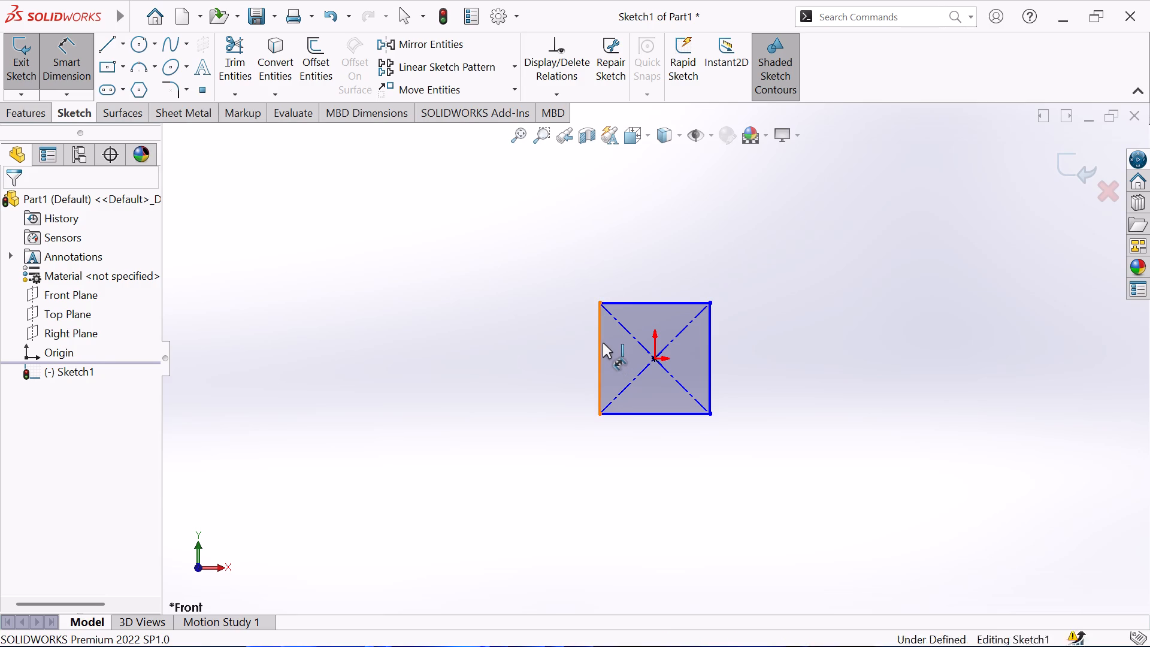
click(564, 360)
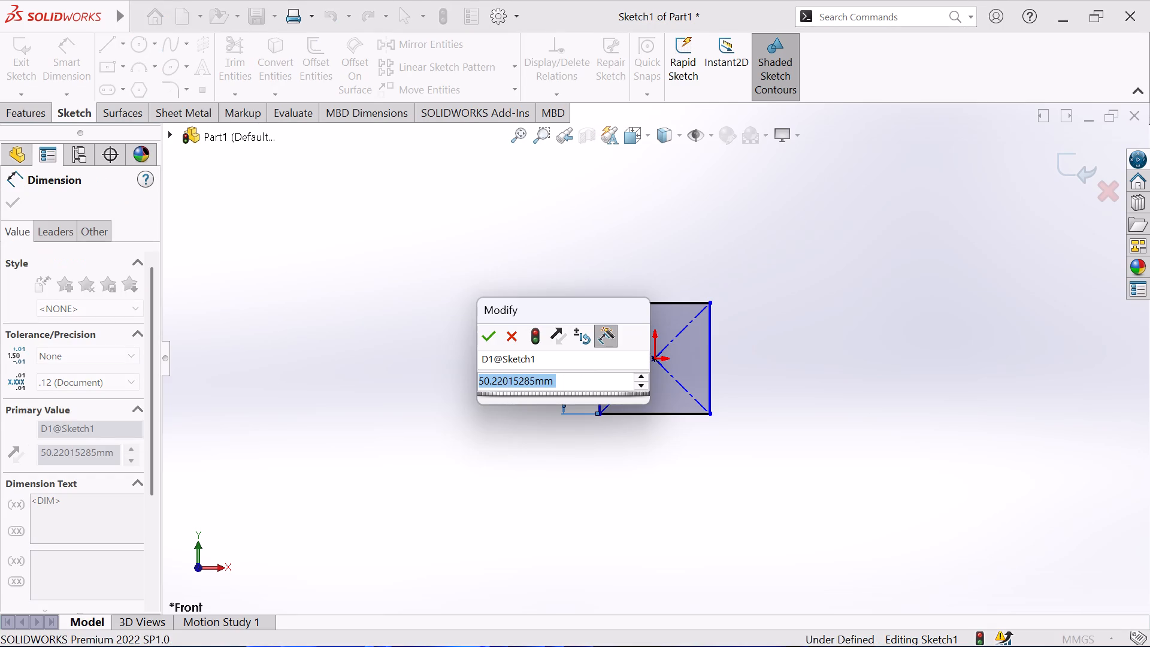
key(1)
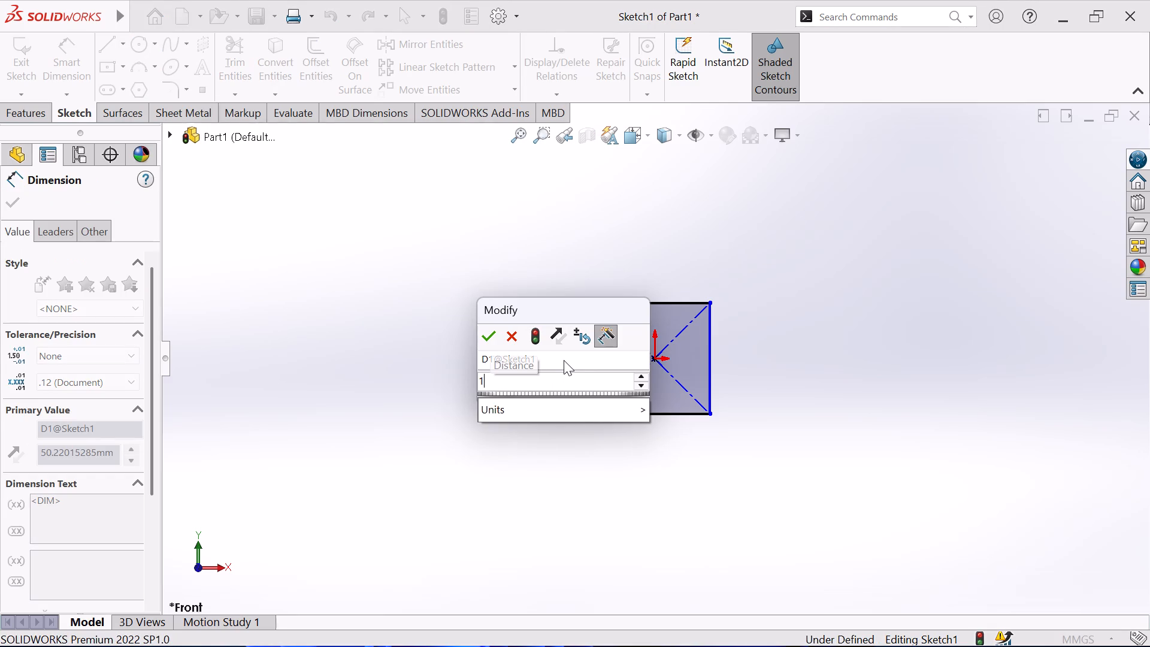
key(6)
key(Return)
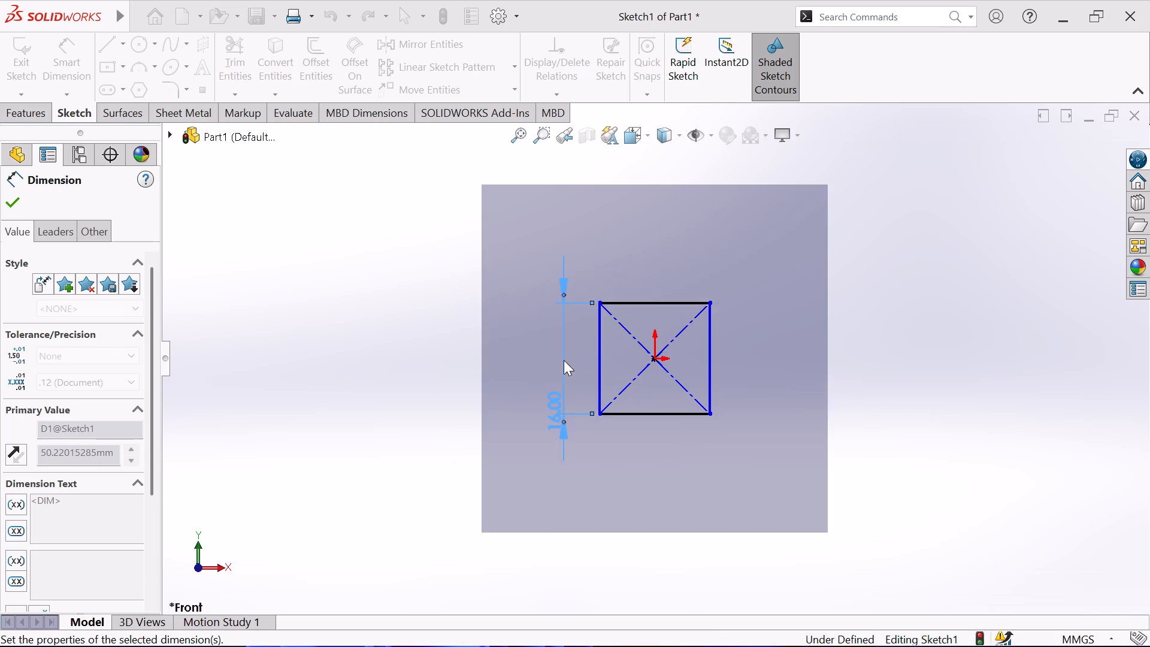
click(638, 306)
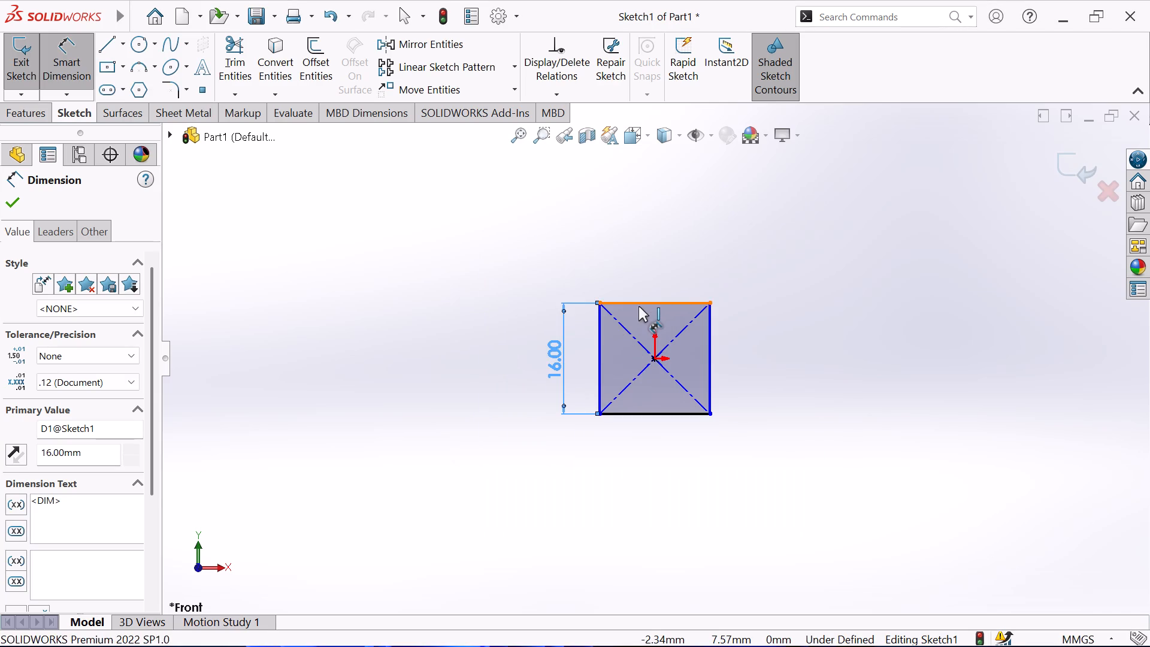
click(649, 267)
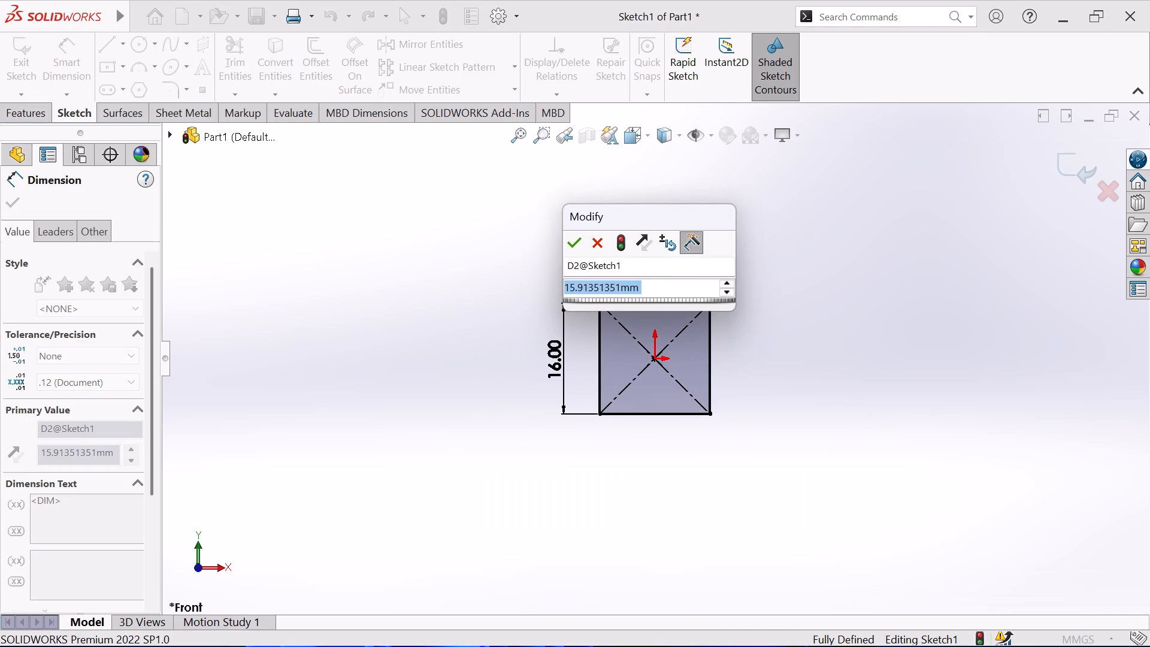
key(2)
key(0)
key(Return)
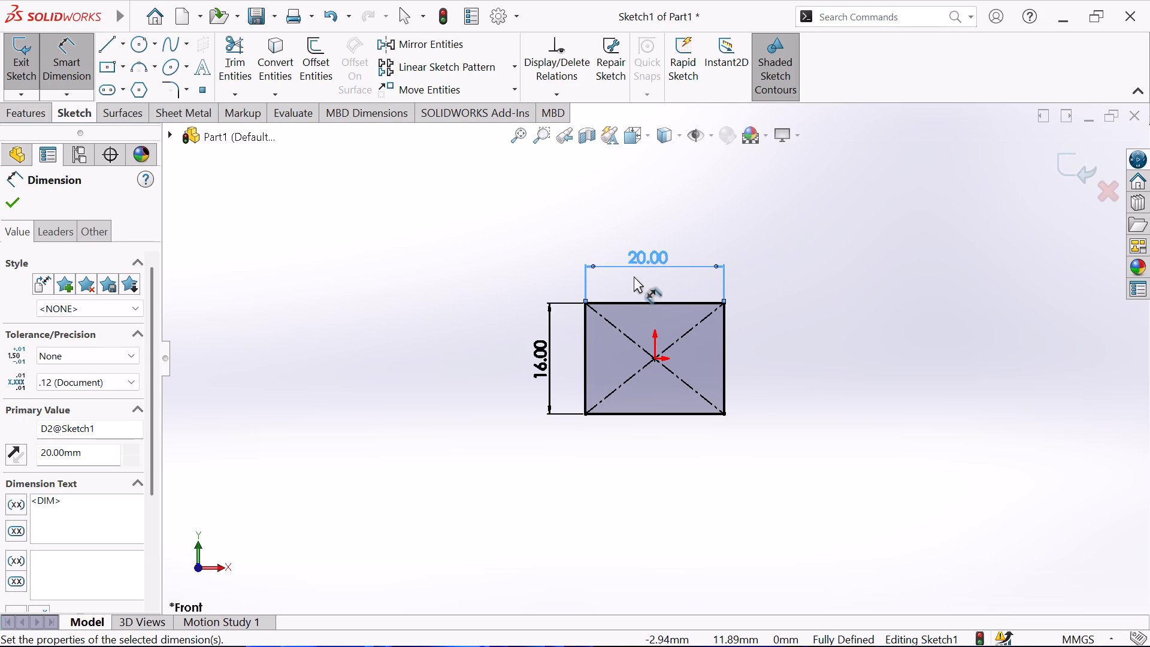
click(19, 204)
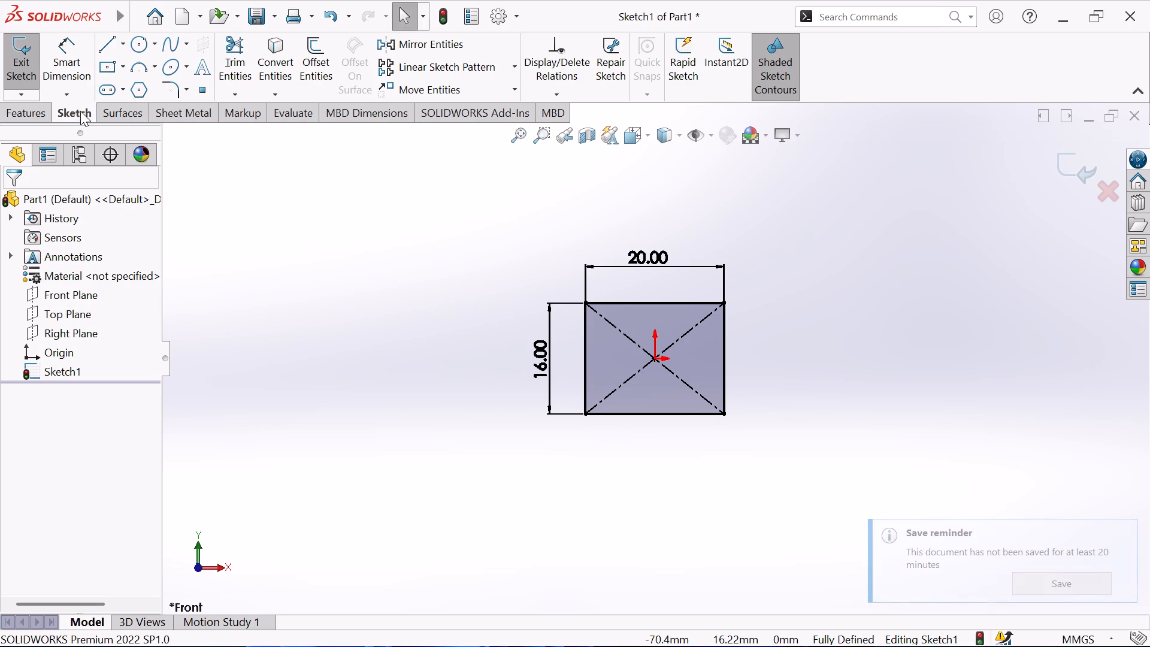
click(26, 65)
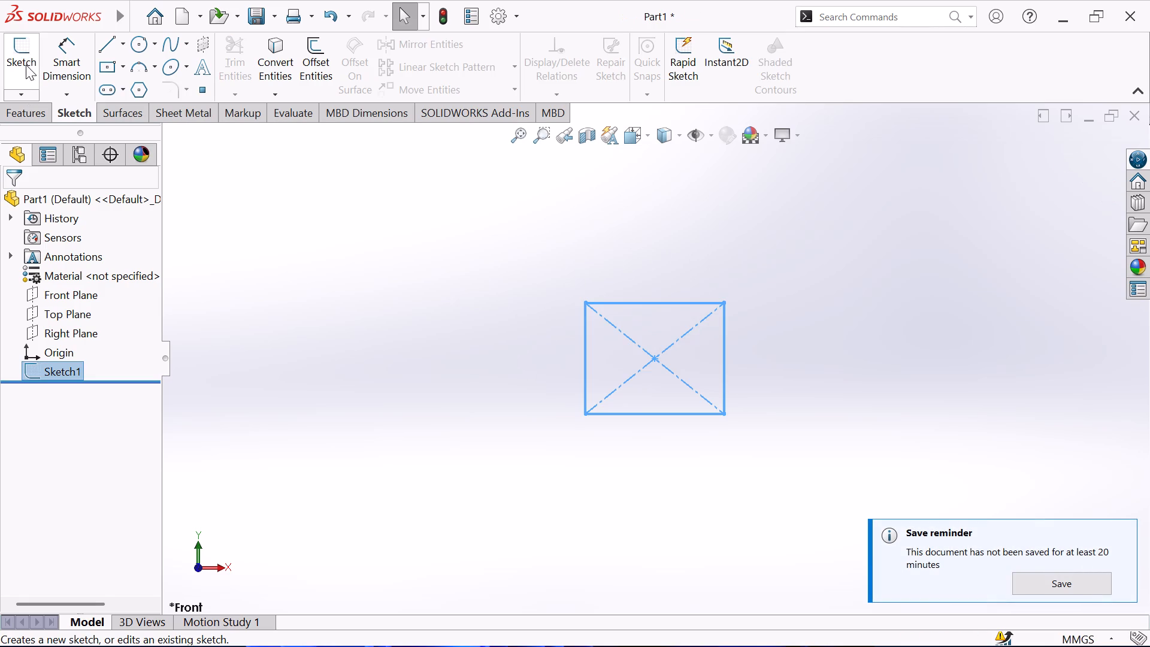
Extrude the rectangle sketch as a boss to a blind depth of 2 mm.
click(16, 115)
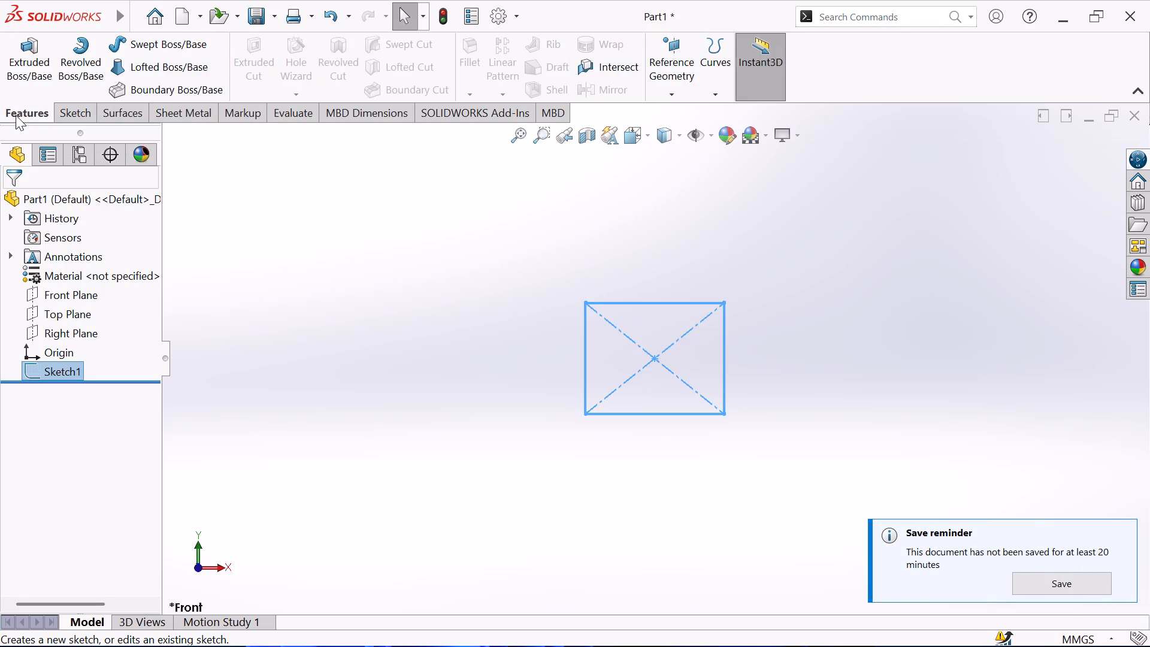
click(28, 62)
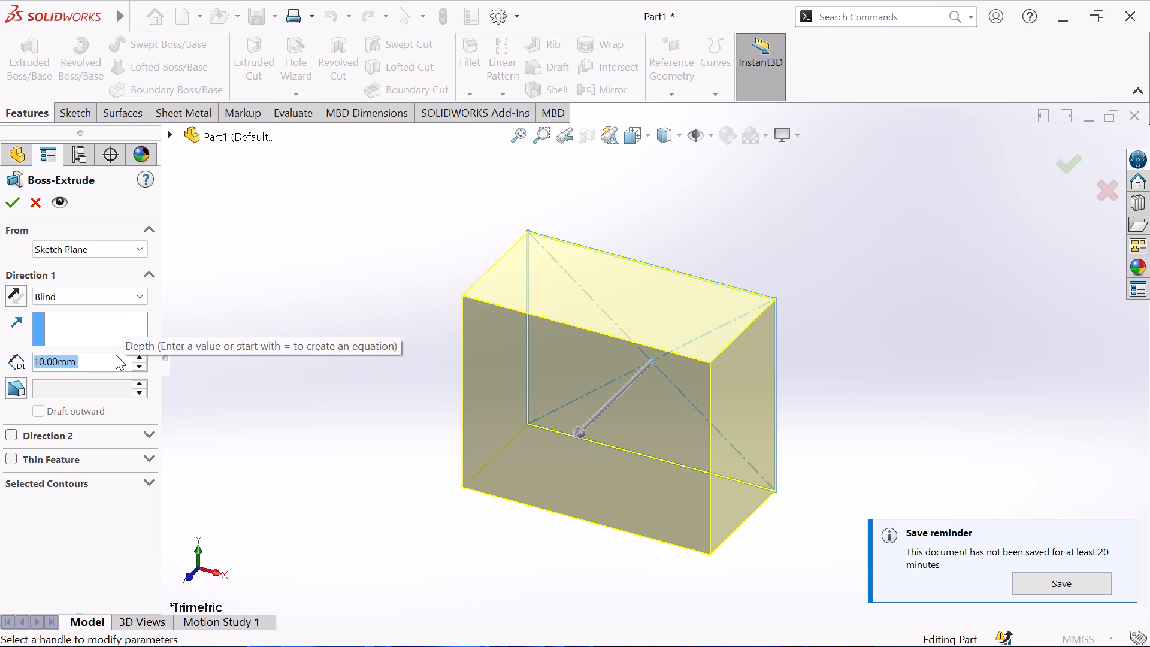
key(2)
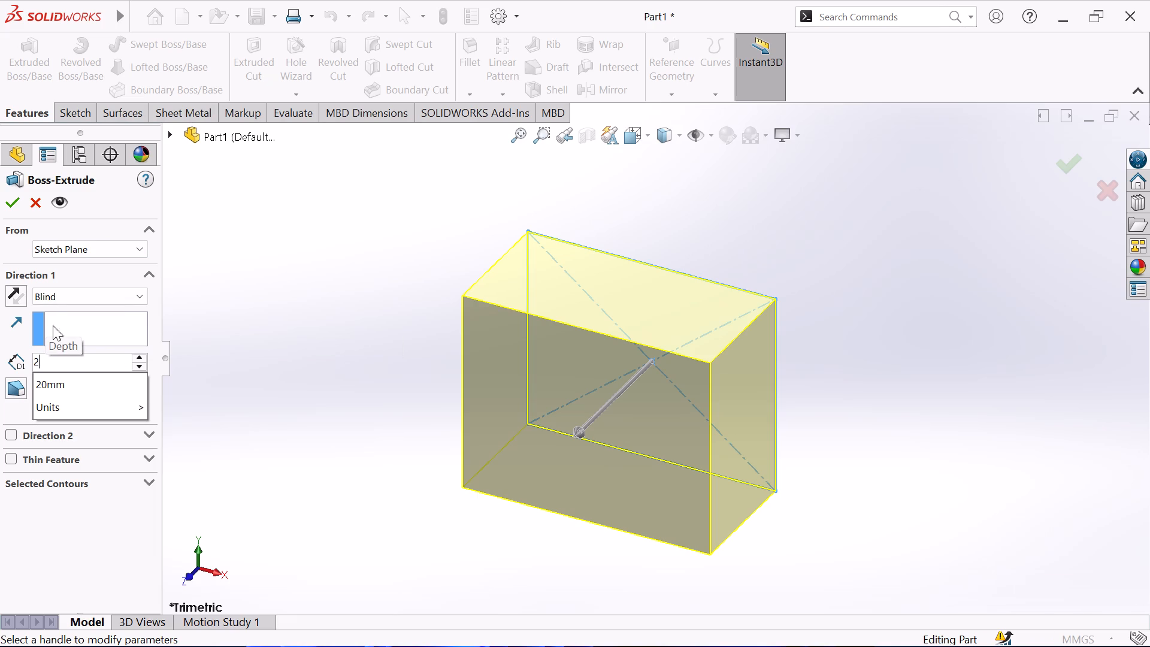
click(8, 198)
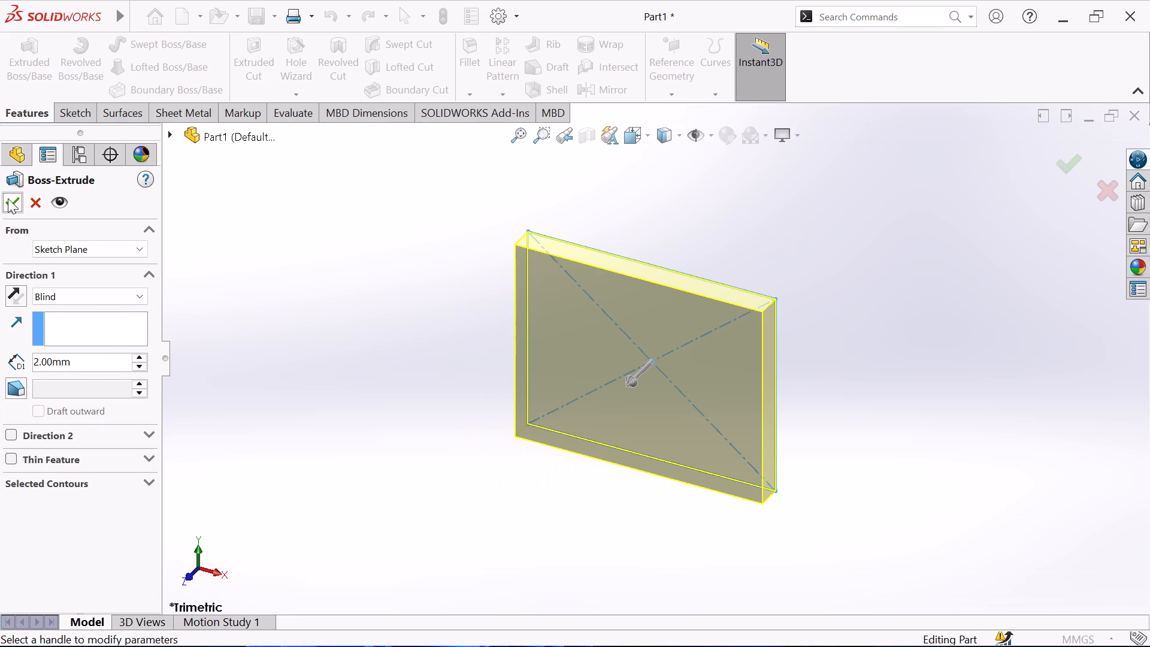
middle_drag(912, 301, 945, 369)
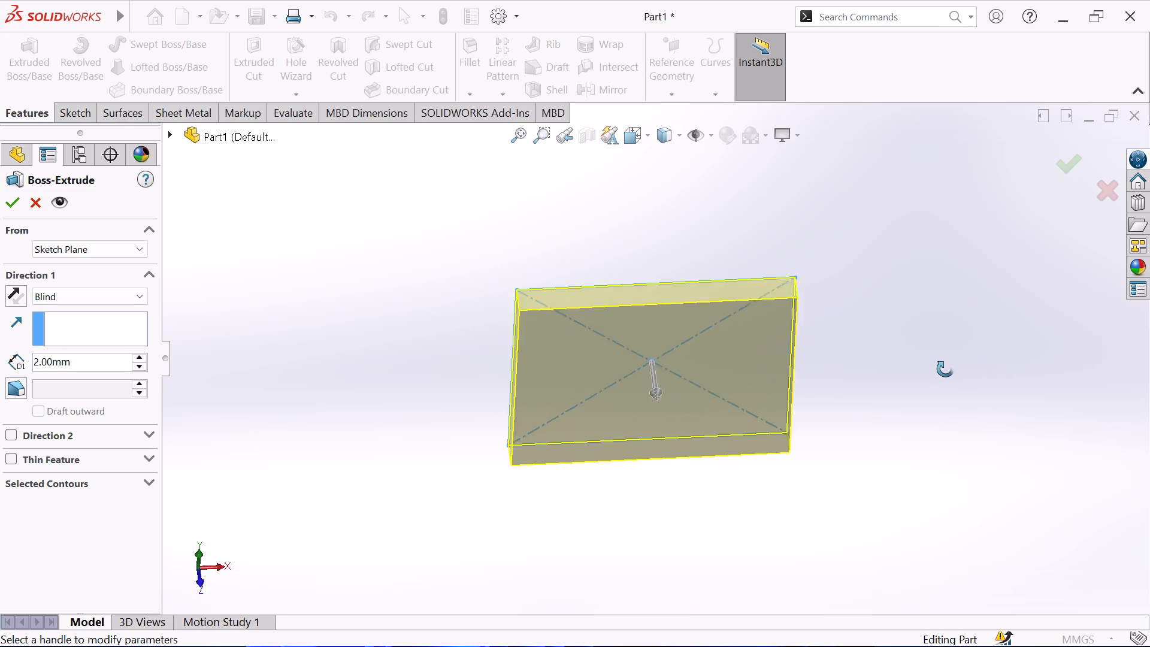
middle_drag(945, 369, 921, 249)
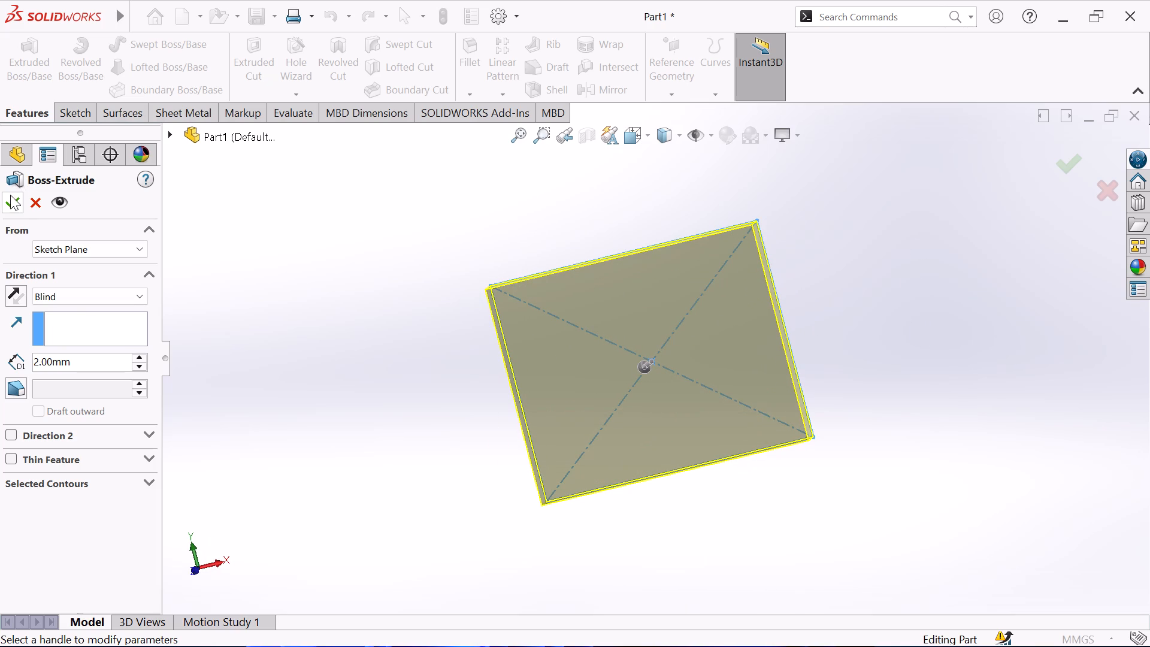
click(10, 195)
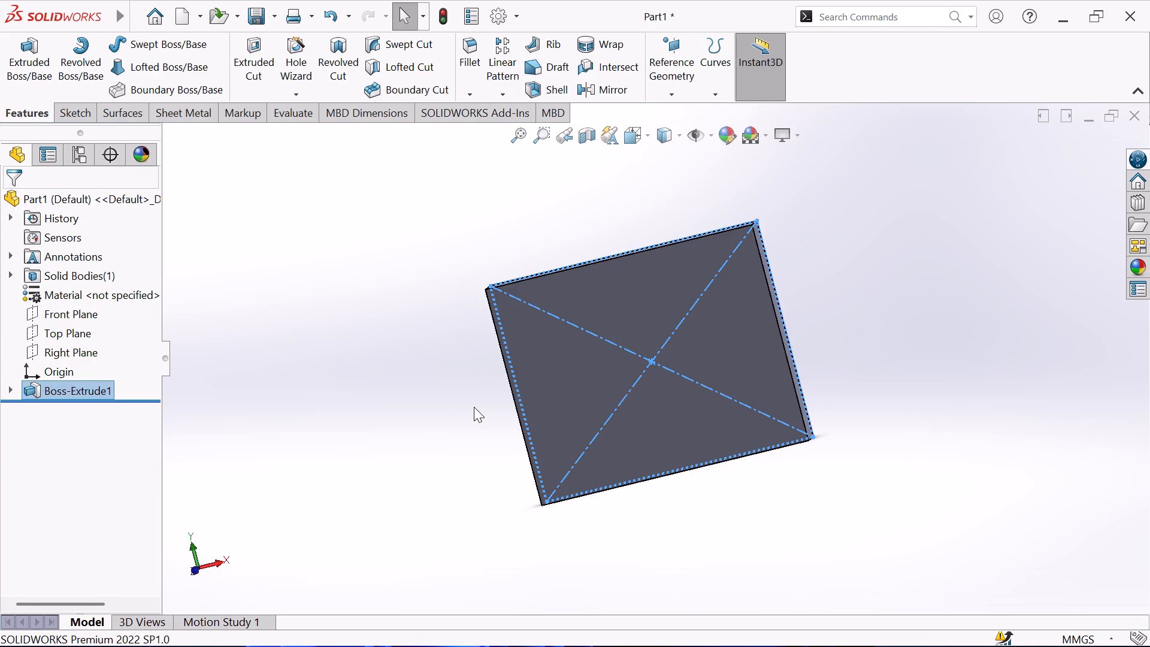
On the plate's front face, sketch a circle about 1.7 mm in diameter near the upper-left corner.
click(579, 400)
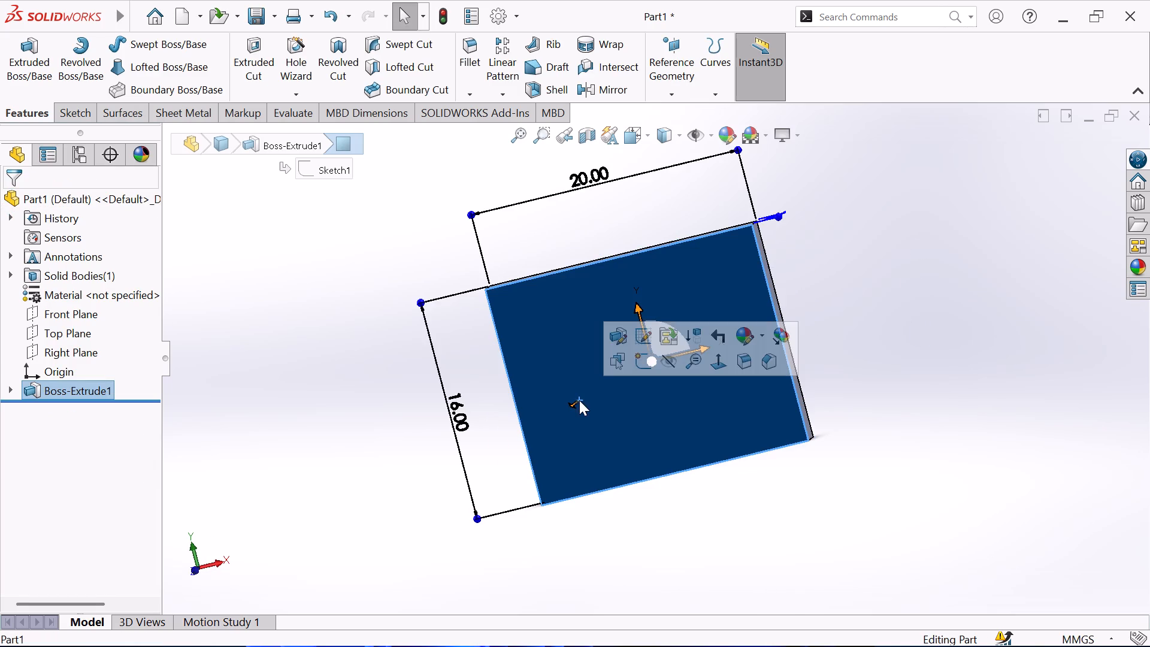
click(77, 117)
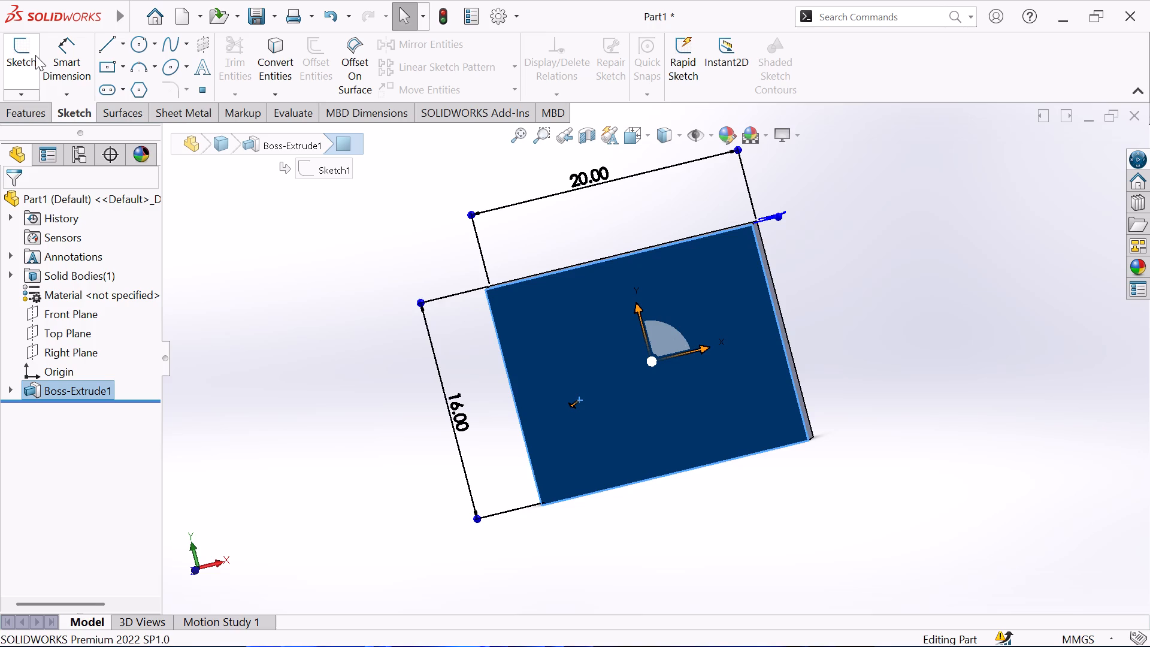
click(31, 55)
click(365, 390)
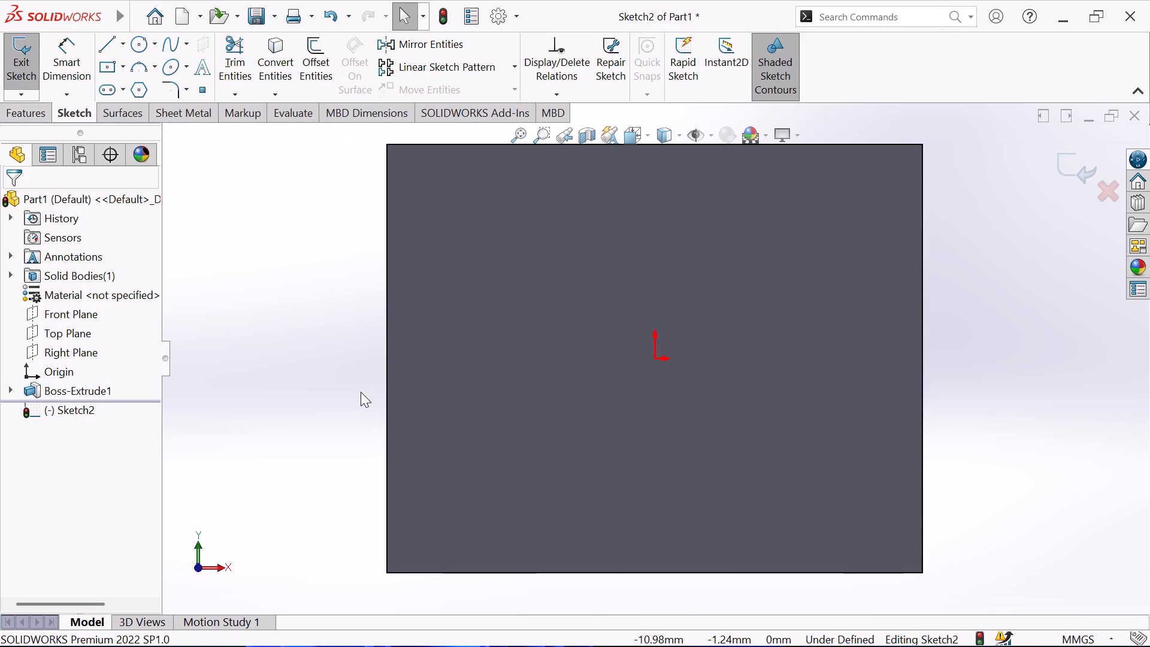
click(138, 46)
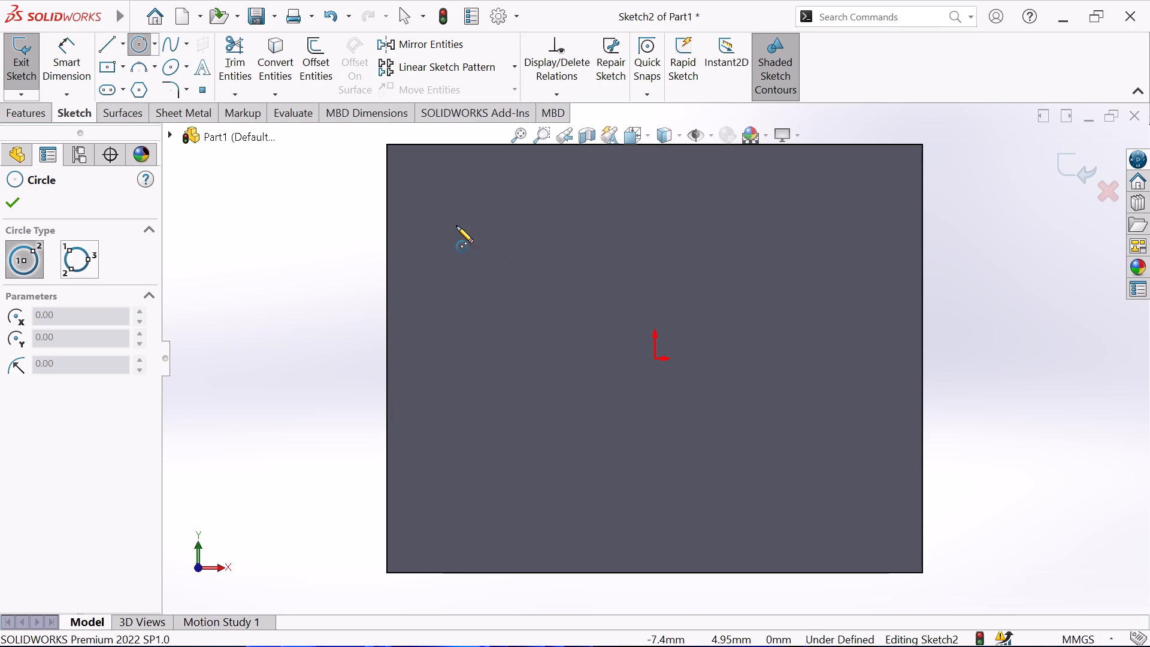
click(474, 240)
click(471, 217)
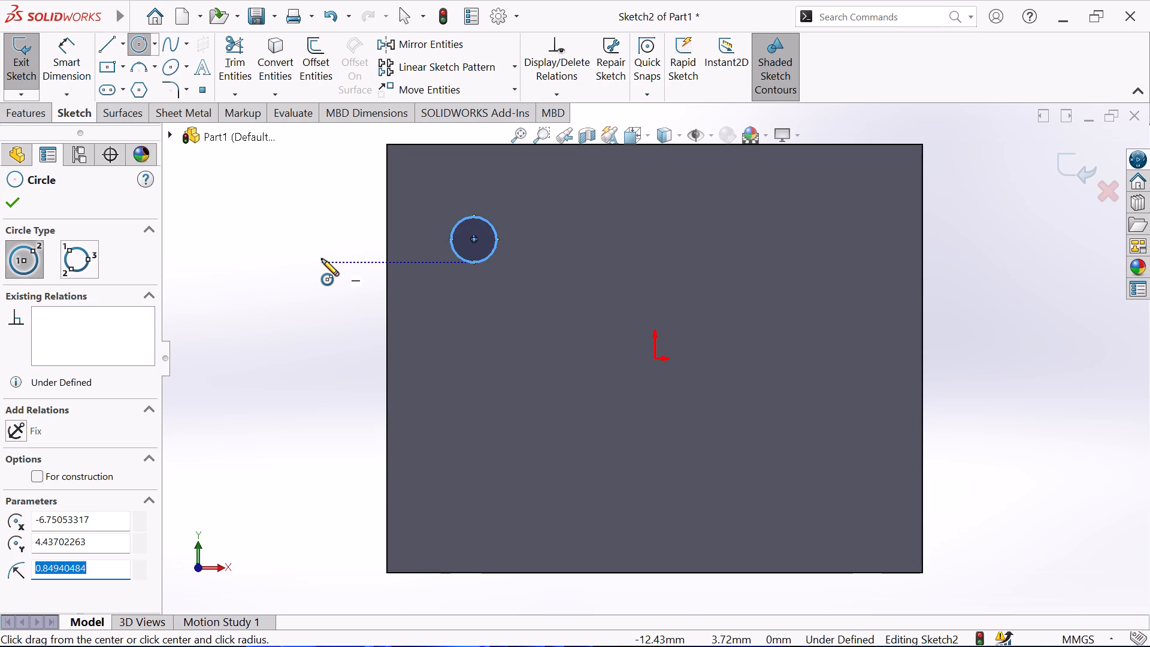
key(Escape)
Dimension the circle's diameter as 2 mm.
click(74, 61)
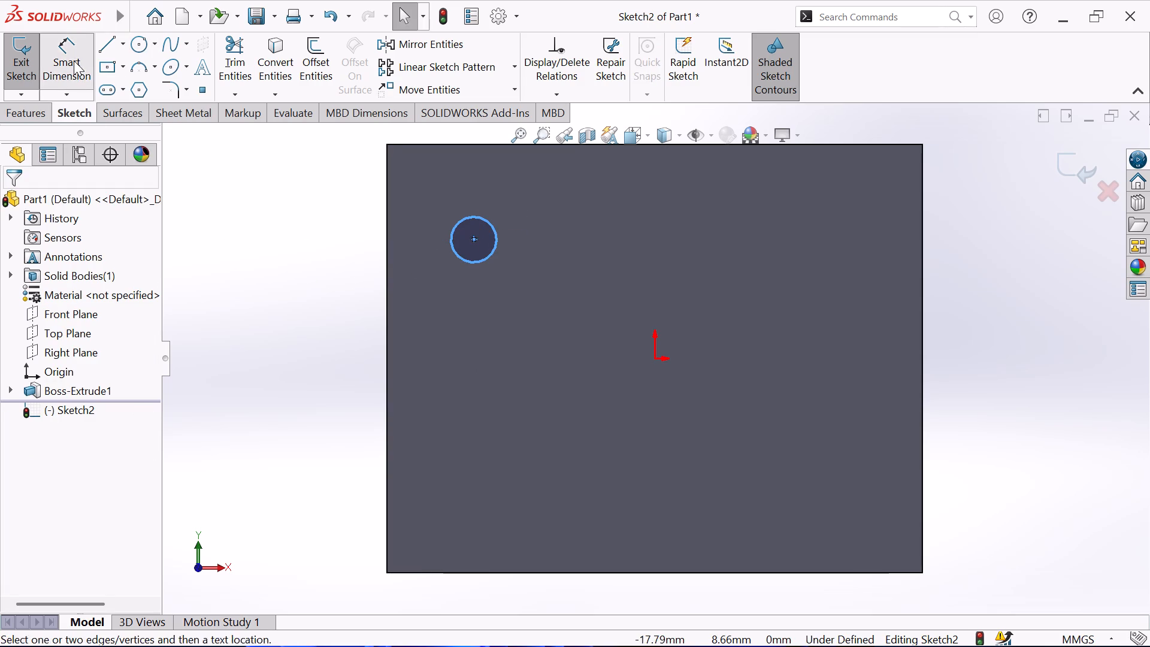
click(495, 244)
click(476, 314)
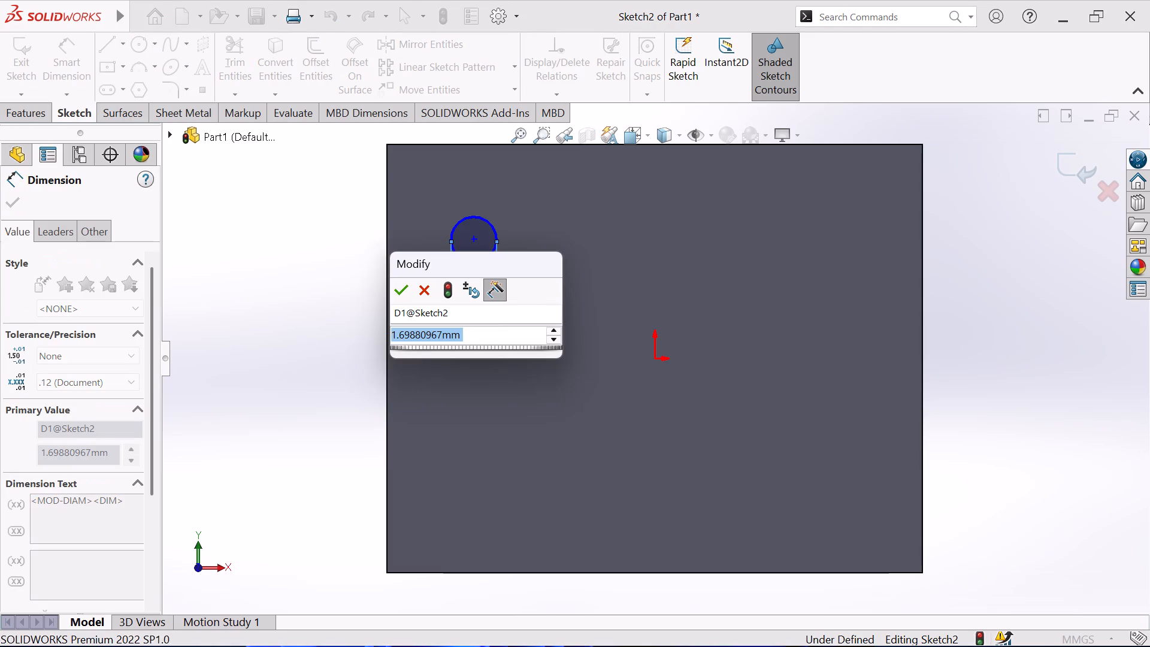
key(2)
key(Return)
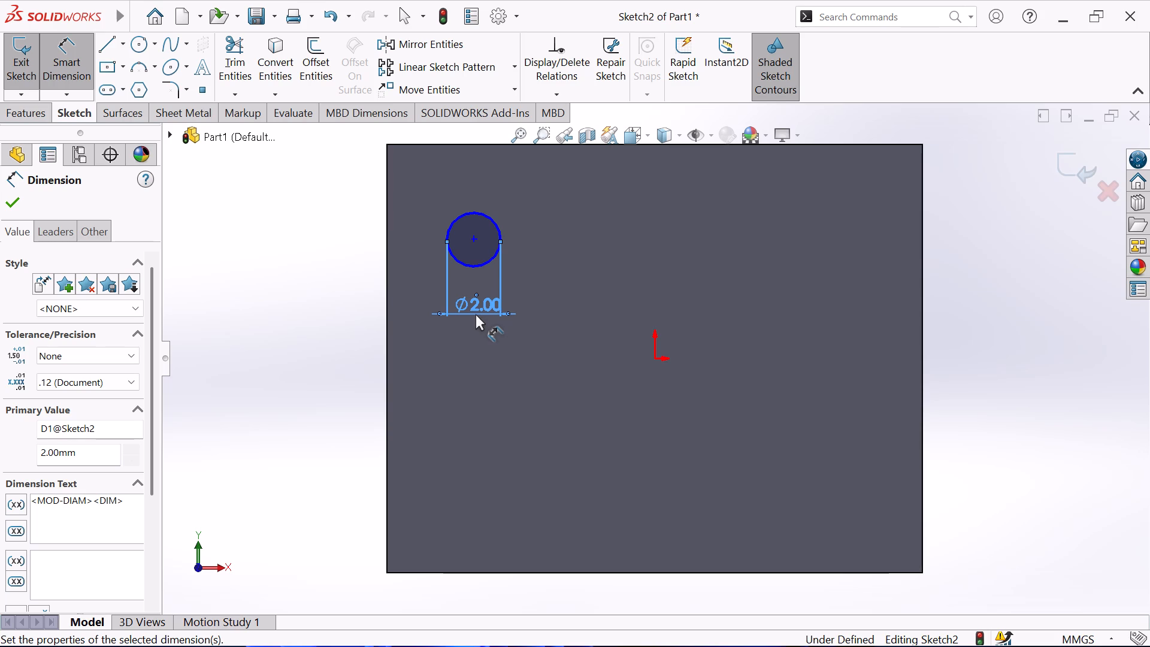
Dimension the circle's centre 5 mm below the plate's upper edge and 6 mm horizontally from the origin.
click(479, 143)
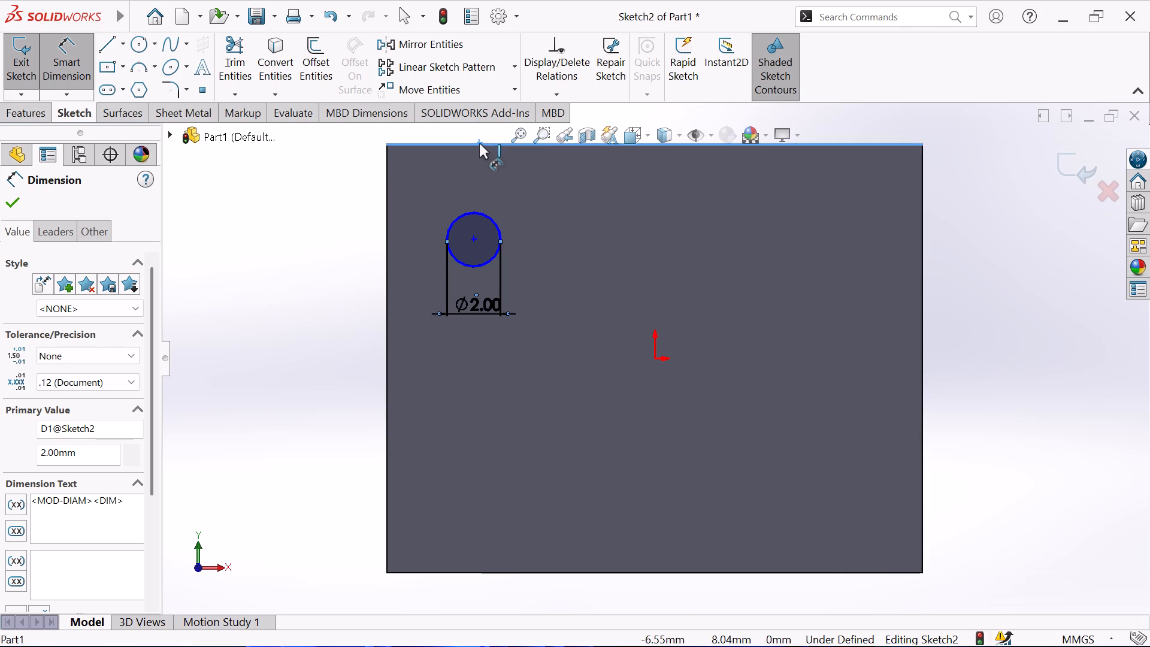
click(472, 240)
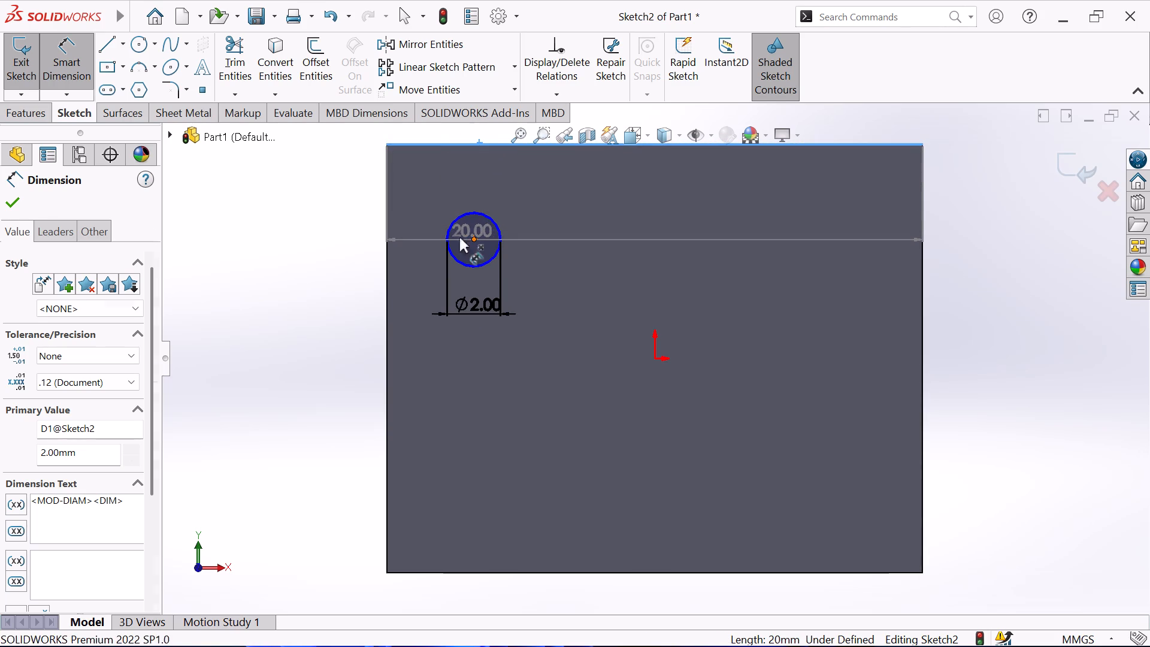
click(358, 205)
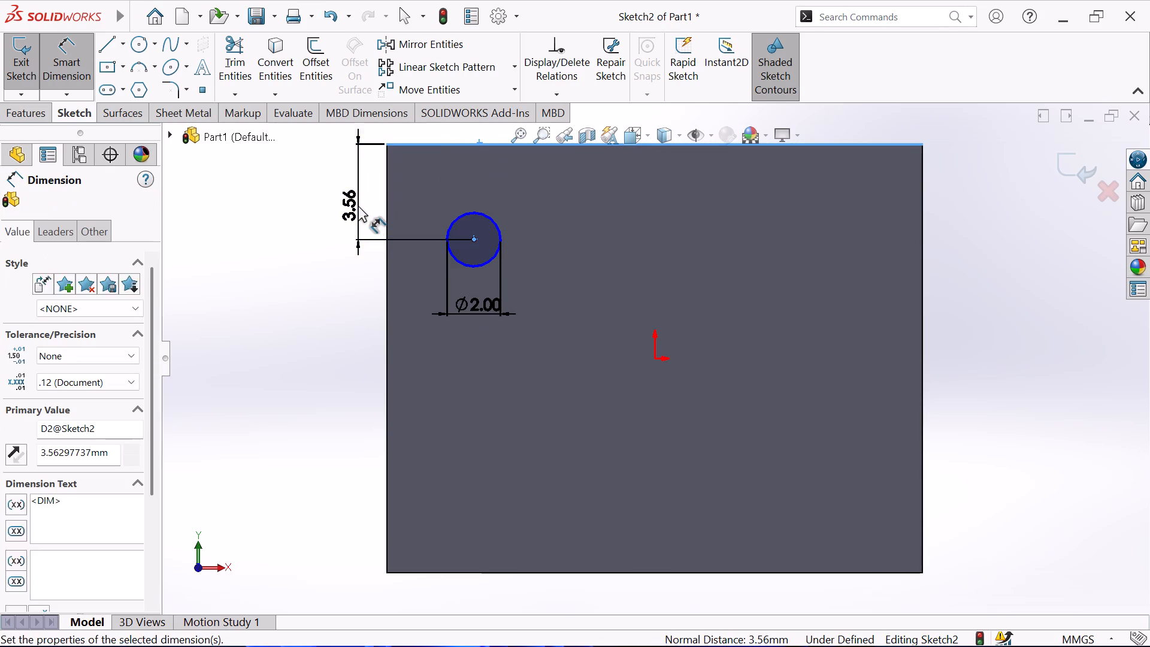
key(5)
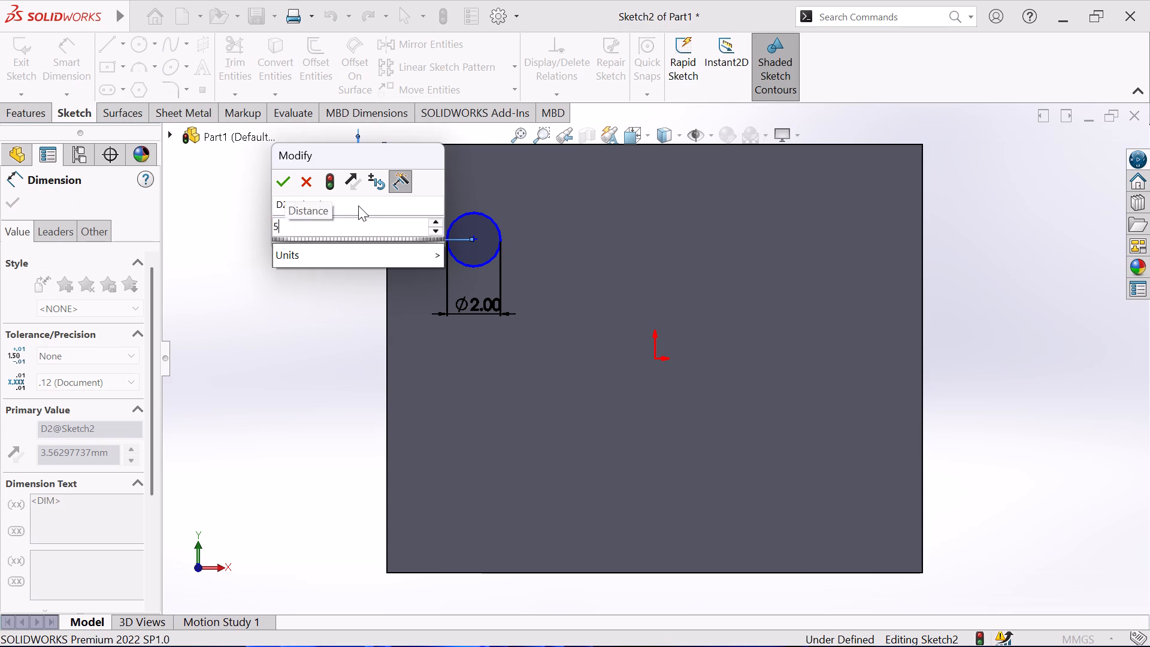
key(Return)
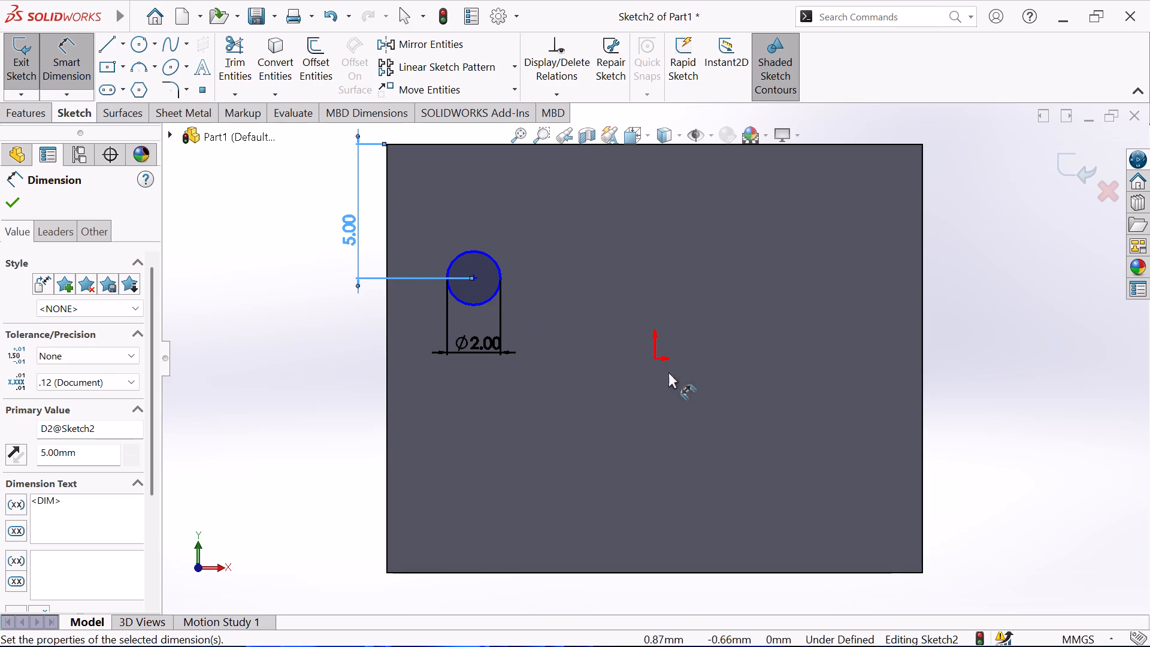
click(655, 359)
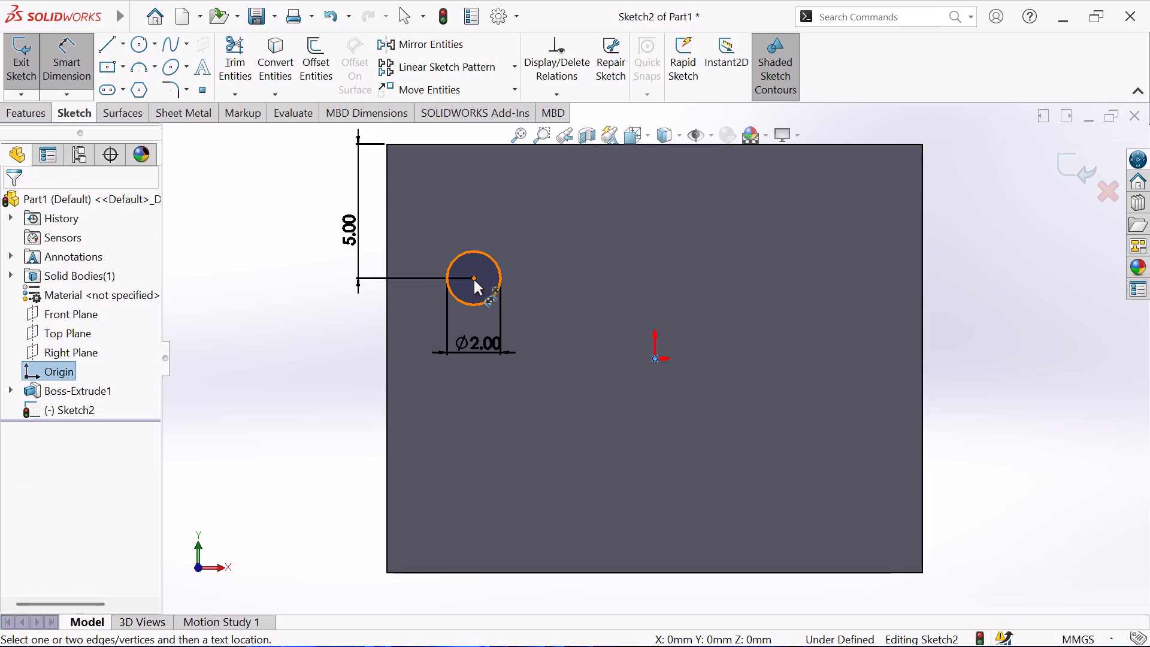
click(474, 280)
click(544, 403)
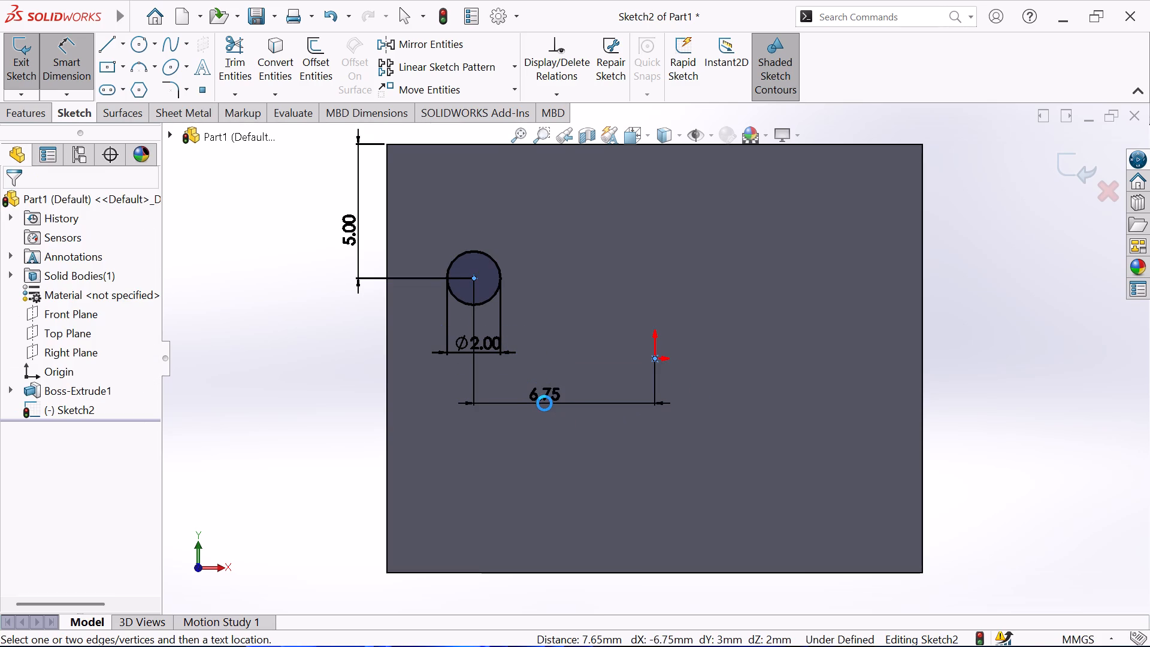
key(6)
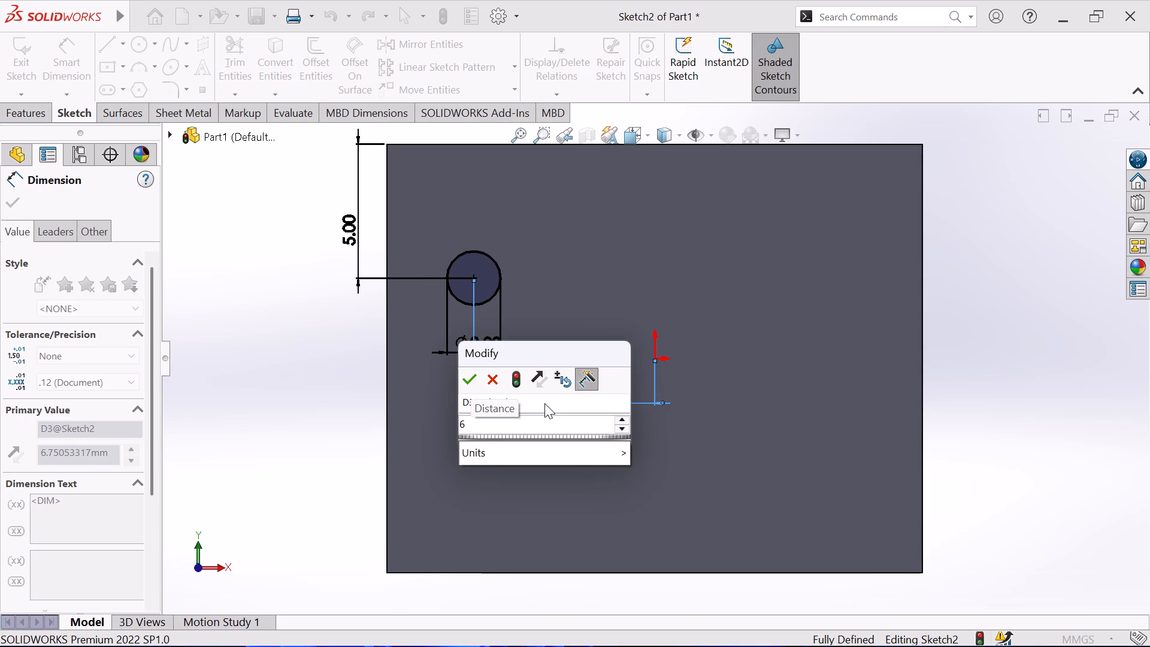
key(Return)
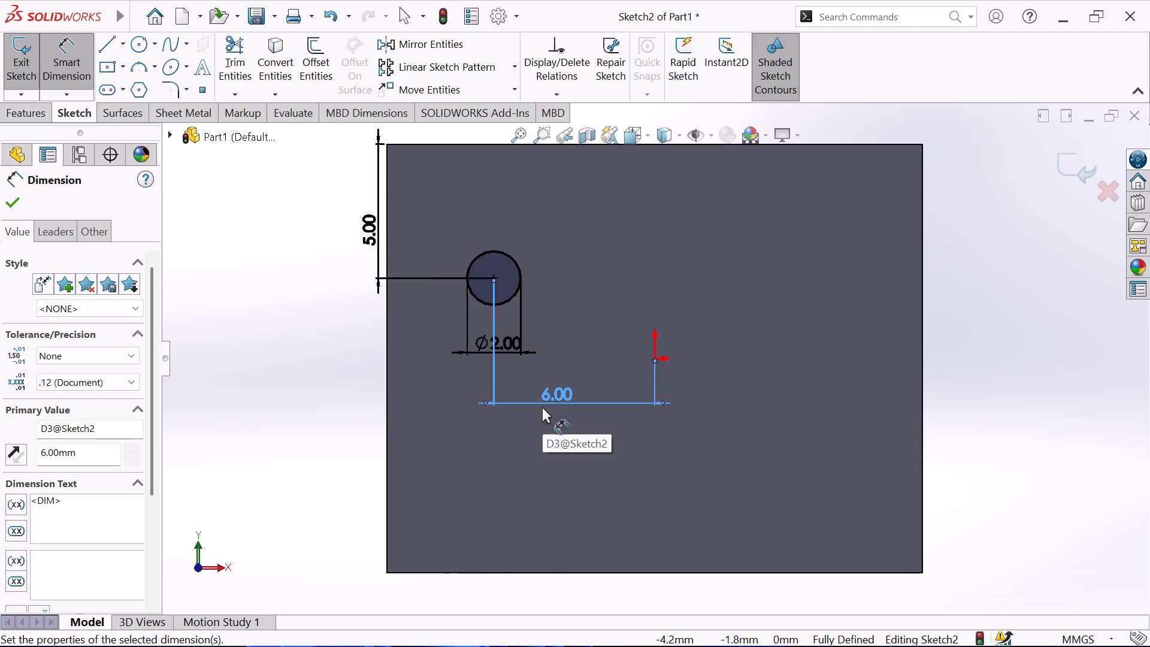
click(11, 200)
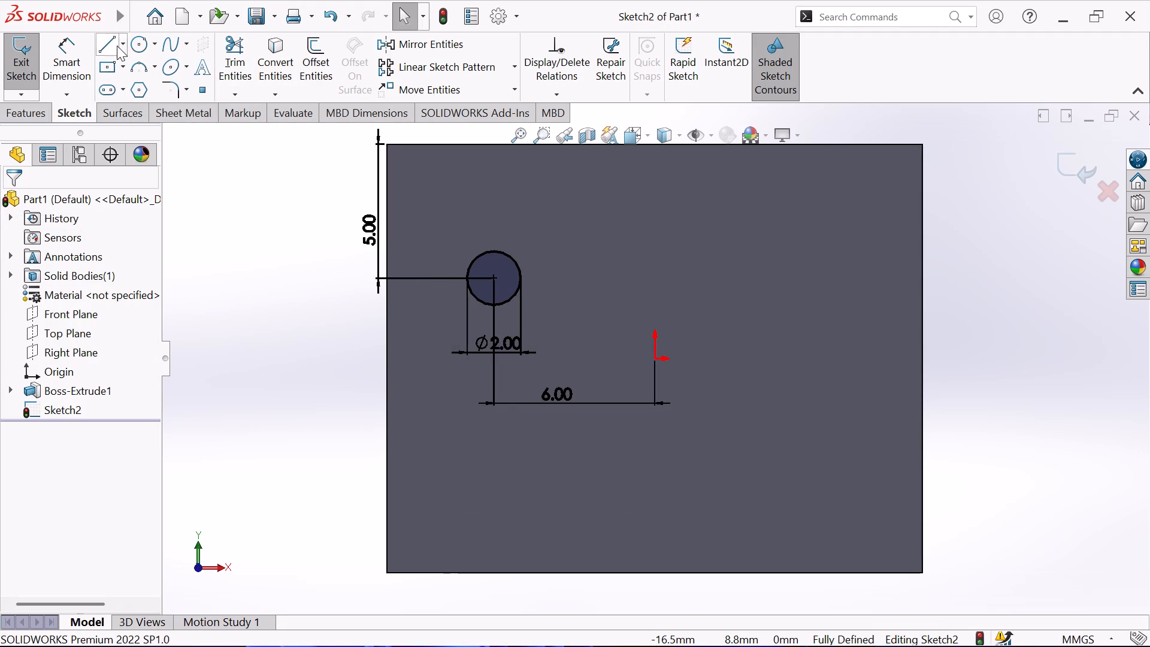
Sketch a vertical centerline about 10.4 mm long through the origin, extending above and below it.
click(126, 46)
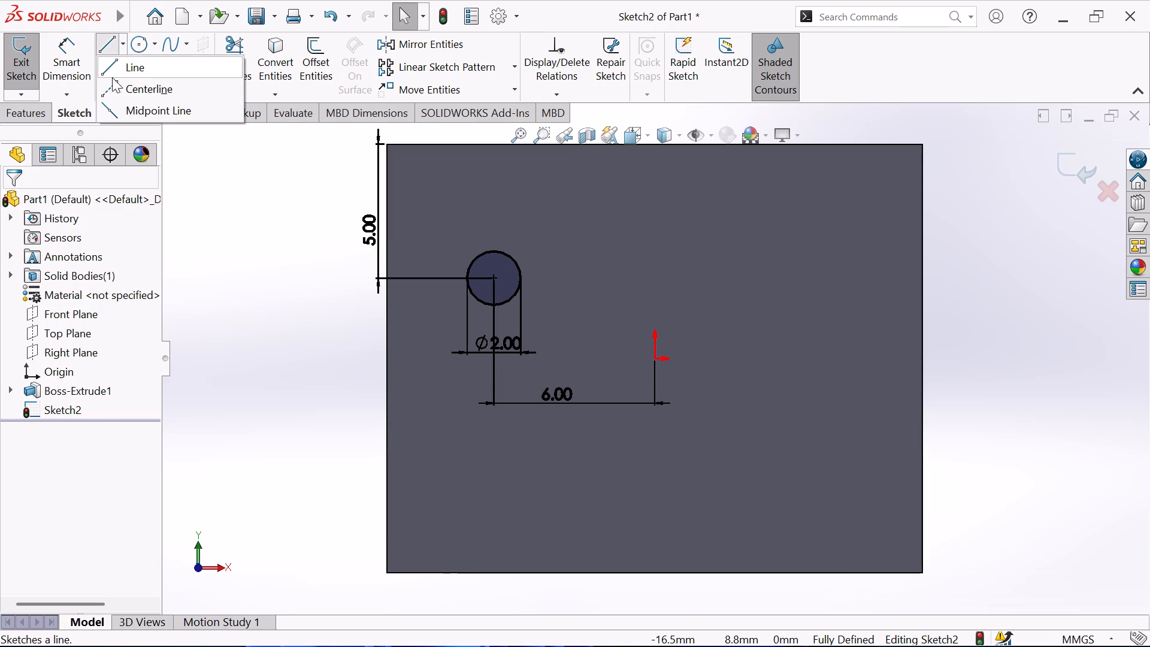
click(108, 92)
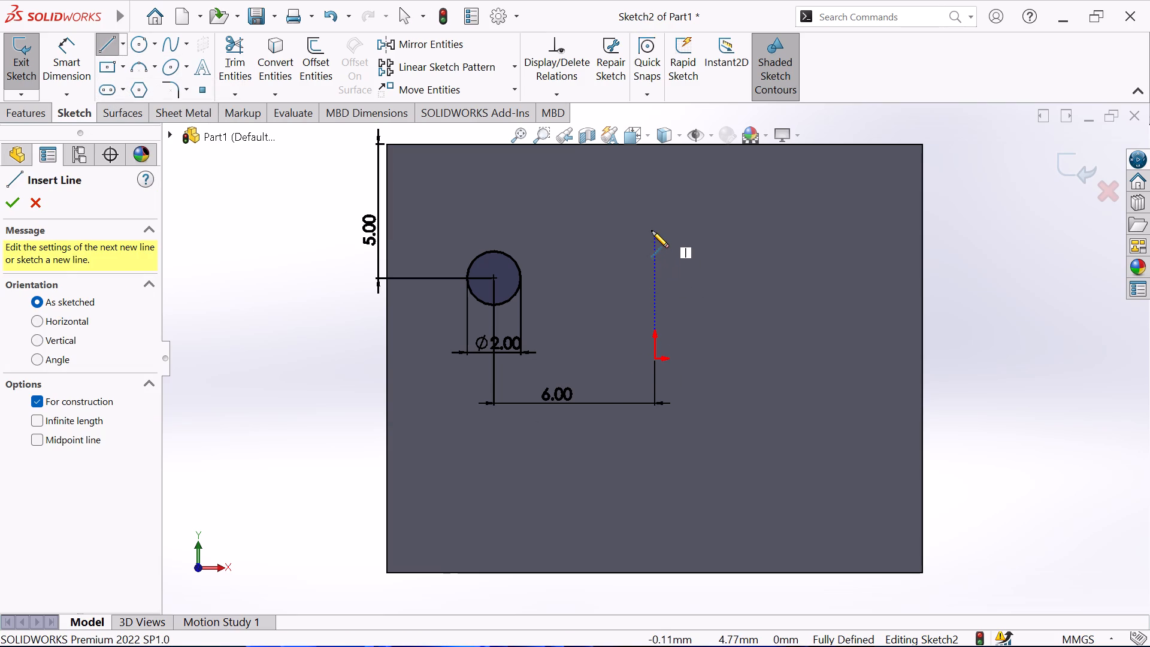
click(652, 231)
click(655, 509)
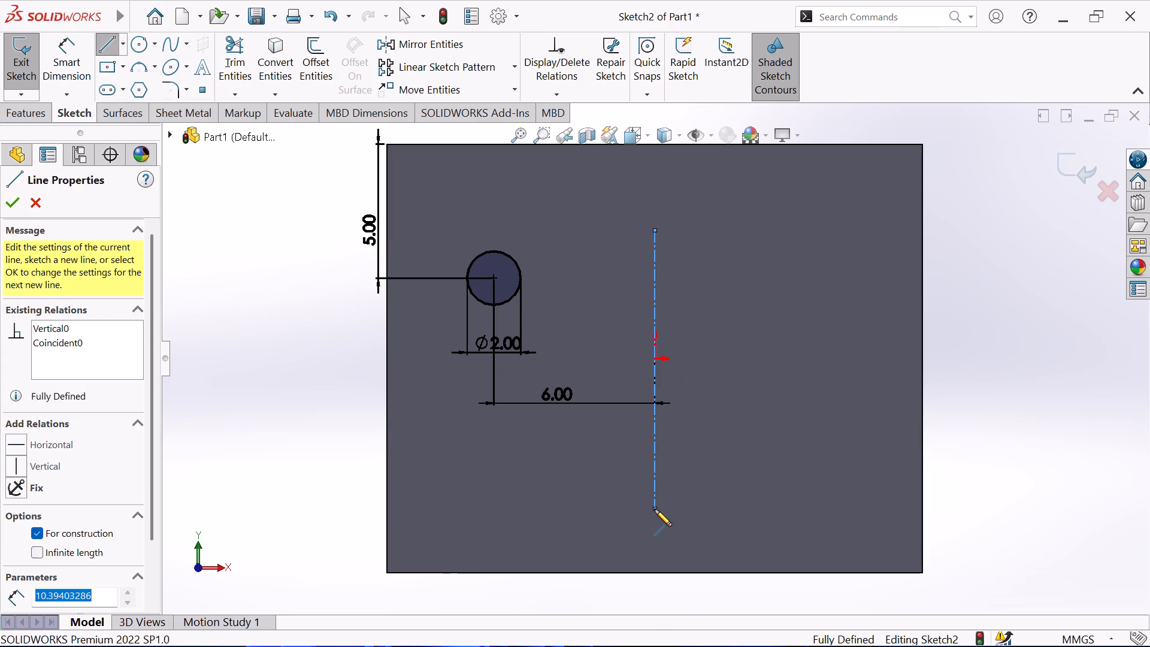
right_click(711, 483)
click(782, 432)
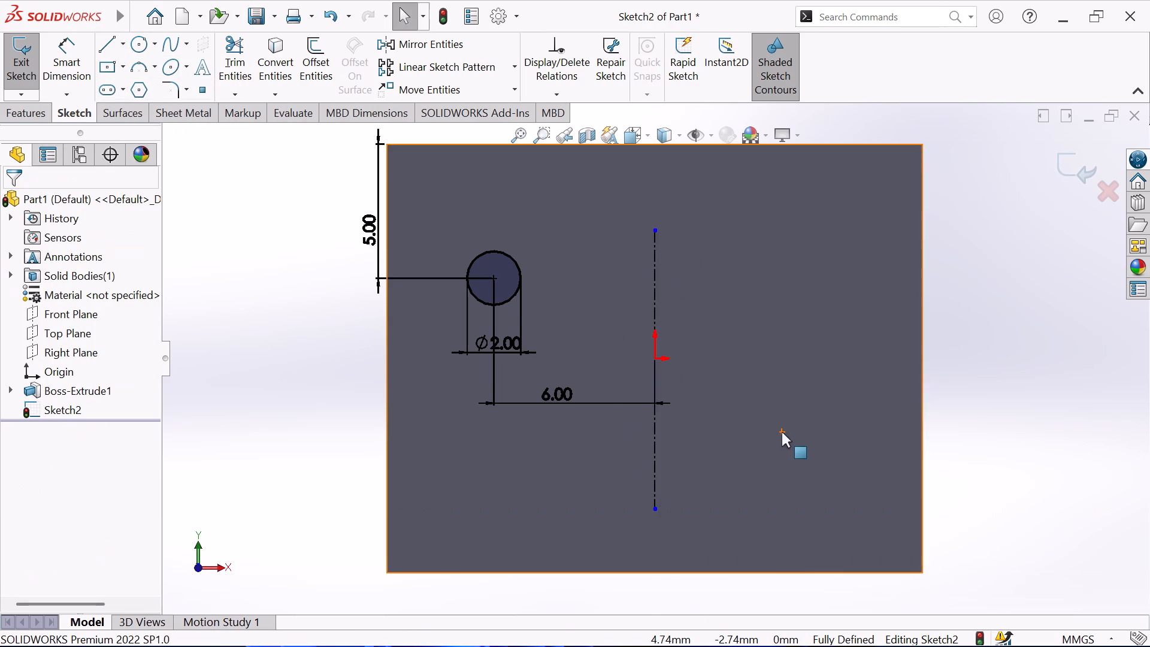
Mirror the 2 mm circle about the vertical centerline, keeping the original as a copy.
click(415, 47)
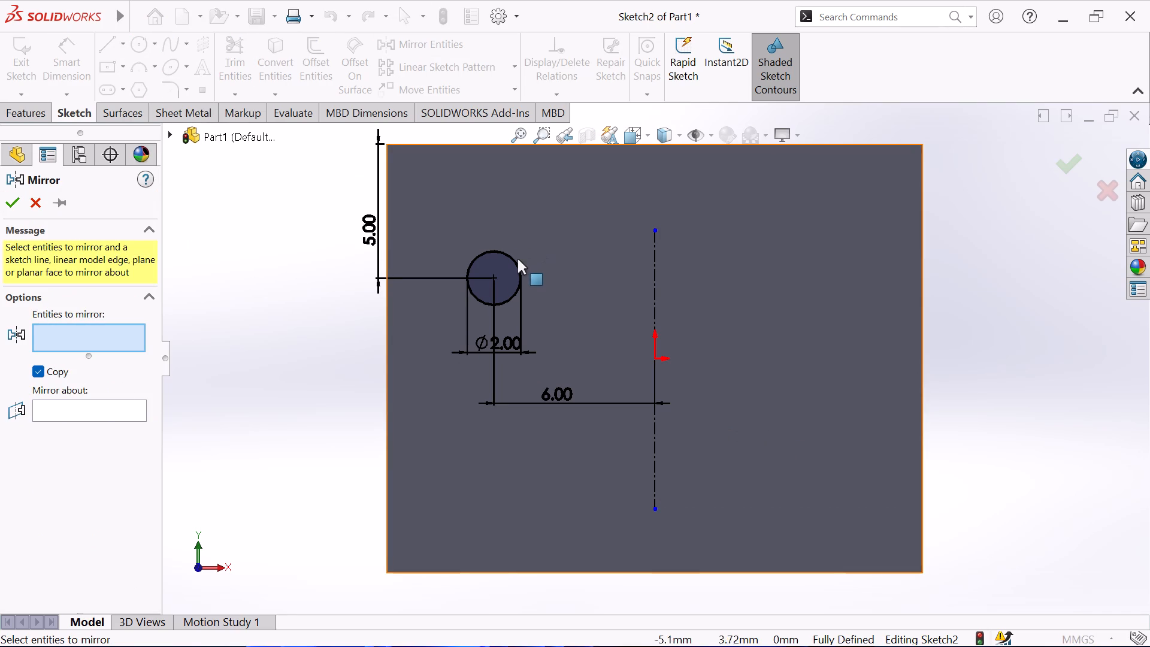
click(515, 263)
click(122, 415)
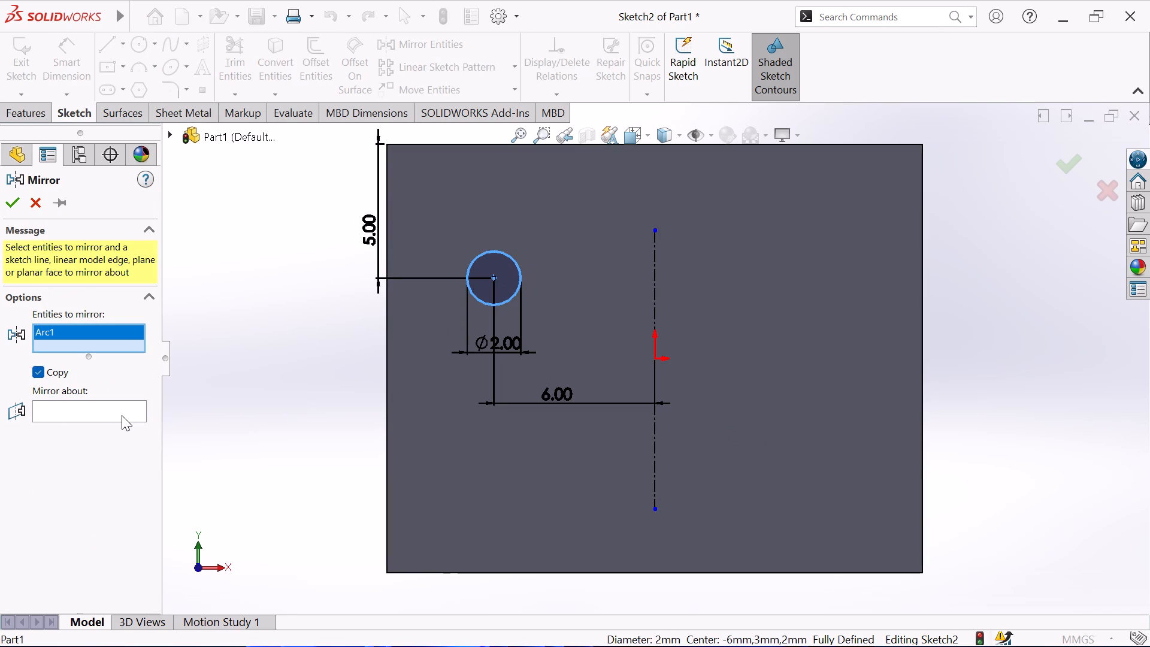
click(122, 404)
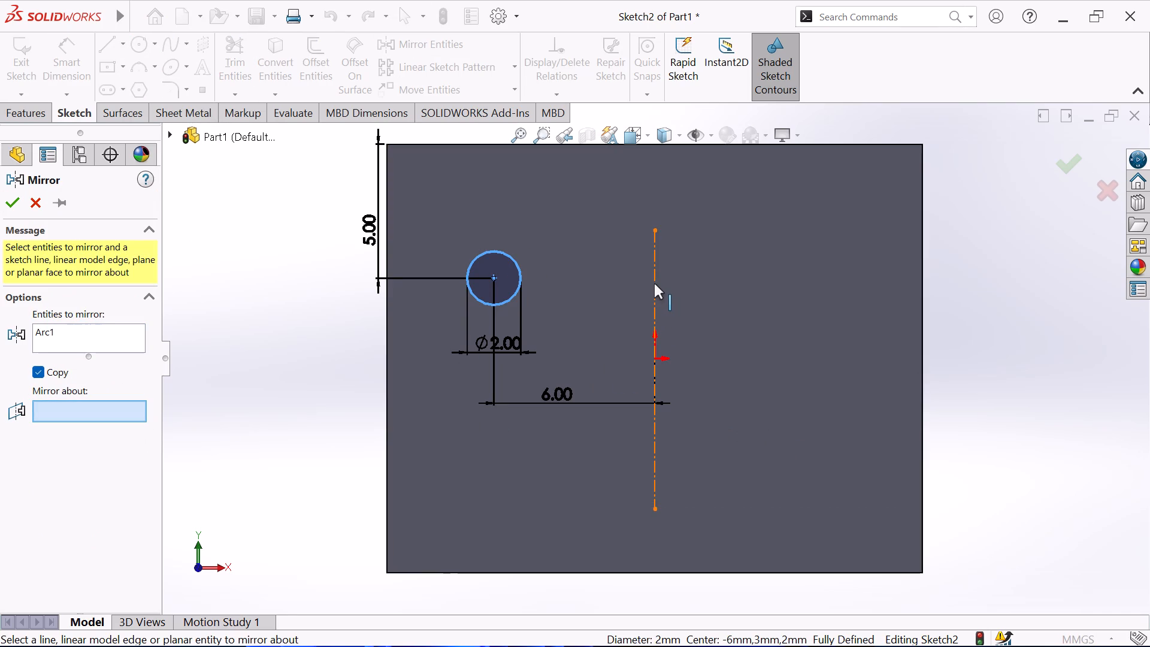
click(654, 283)
click(13, 205)
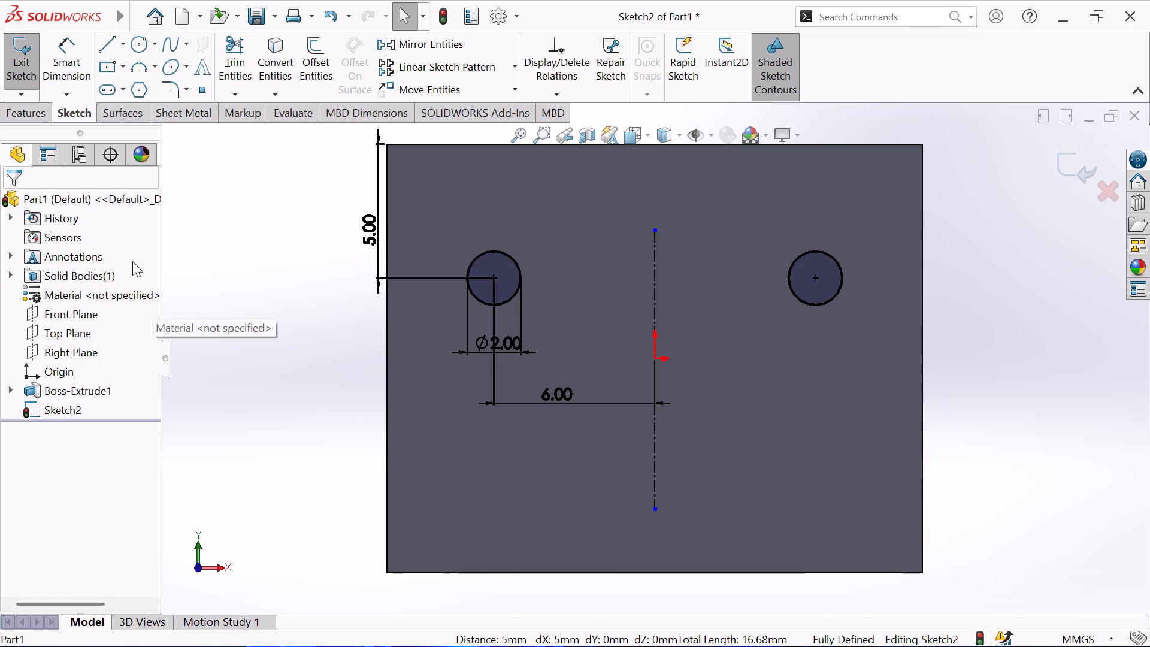
Sketch a circle about 5.4 mm in diameter concentric with the original 2 mm circle left of the centerline.
click(139, 46)
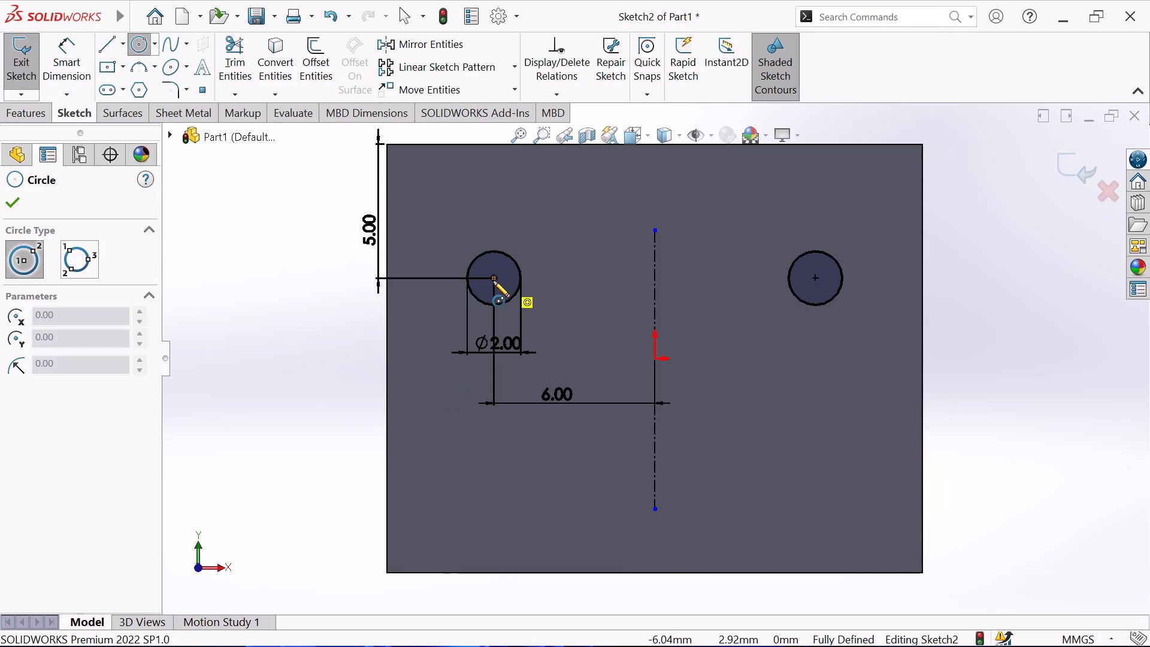
click(493, 280)
click(499, 205)
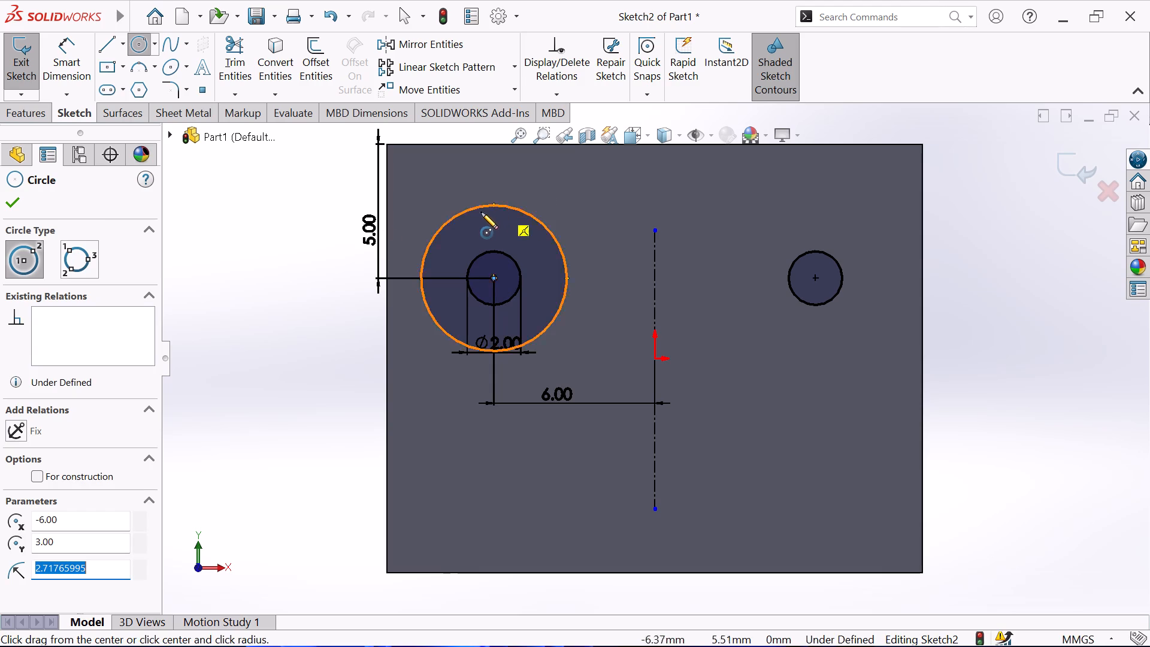
click(16, 201)
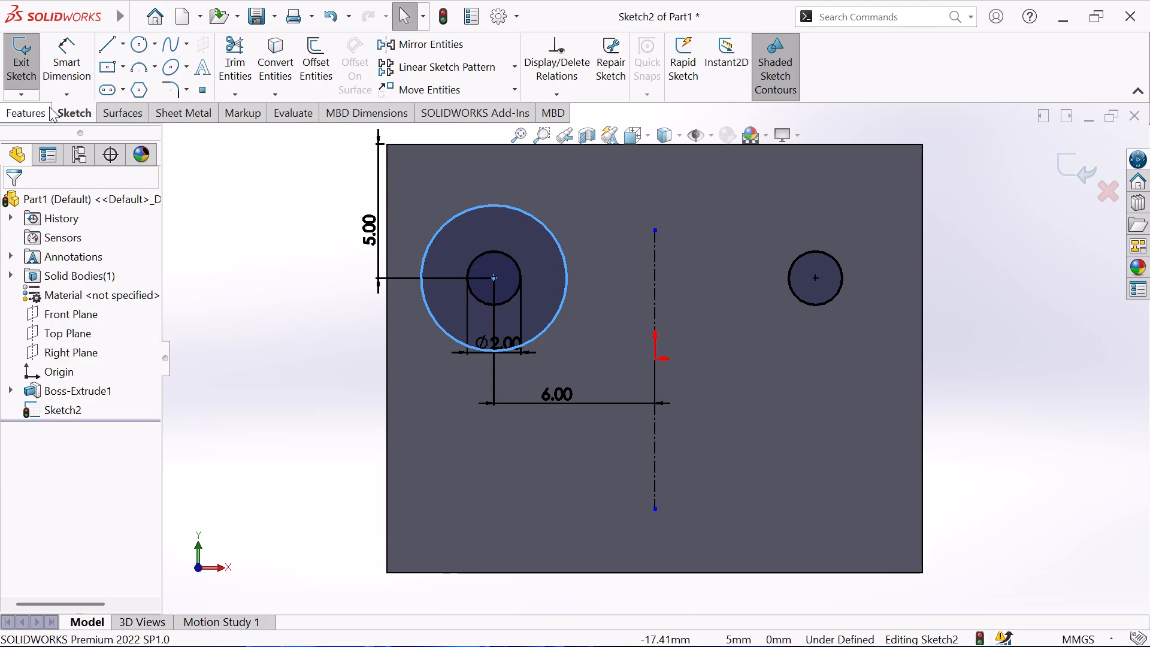
Dimension the diameter of the outer circle left of the centerline as 6 mm.
click(67, 46)
click(428, 243)
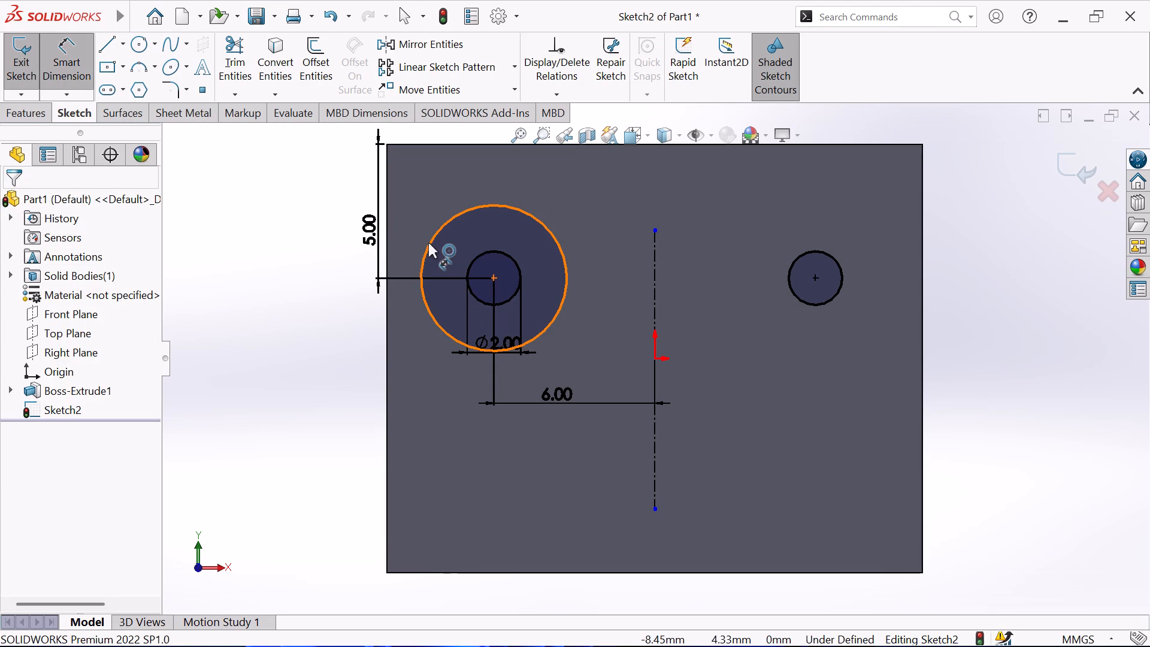
click(258, 268)
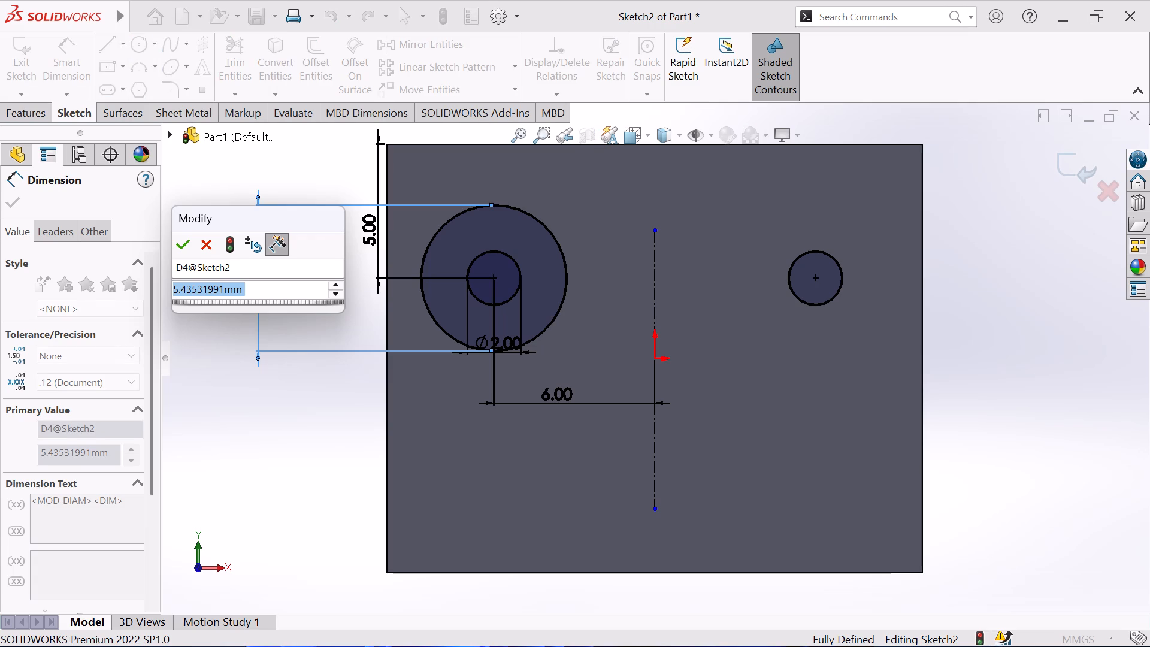
key(6)
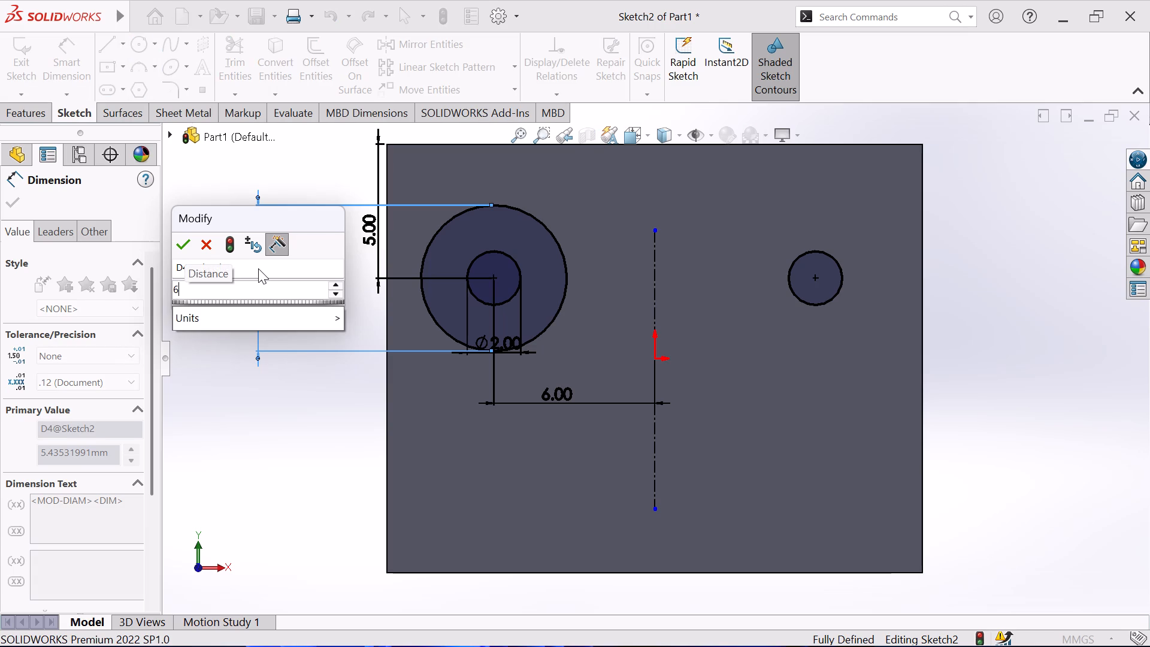
key(Return)
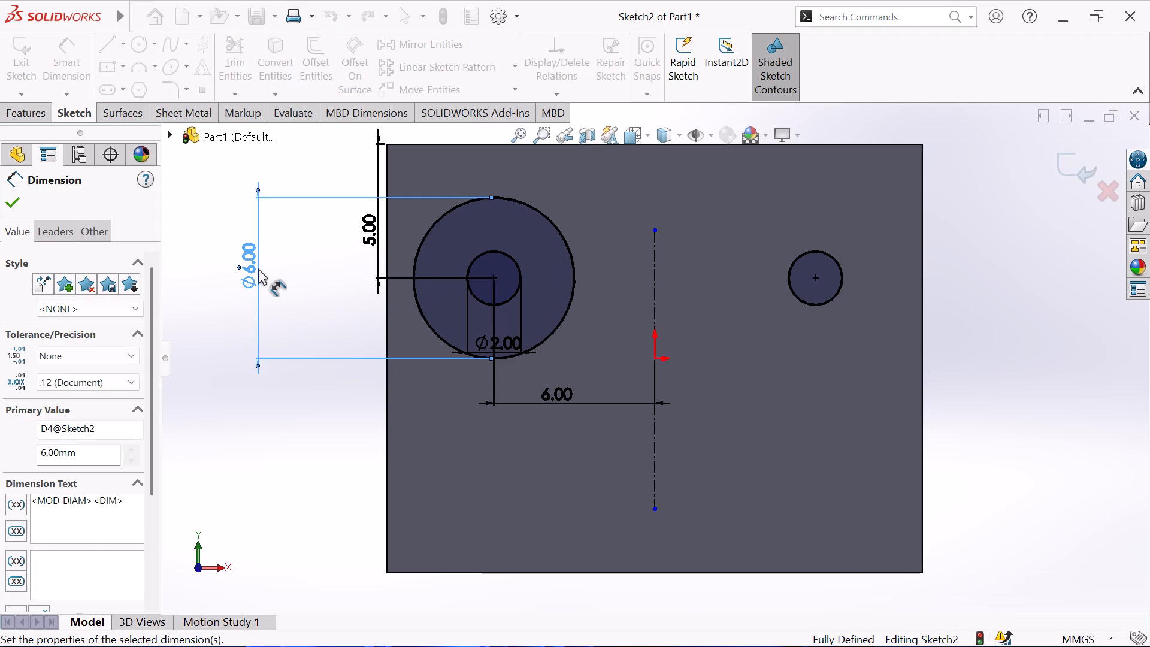
click(14, 213)
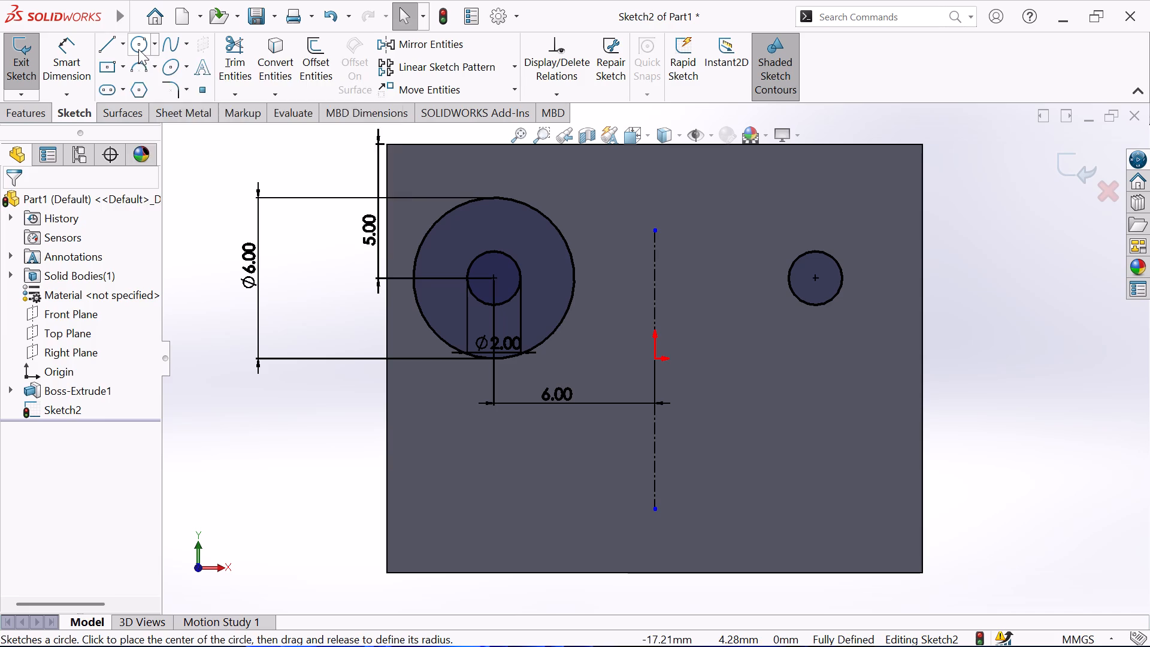
Sketch a circle about 5.1 mm in diameter concentric with the mirrored small circle right of the centerline.
click(138, 49)
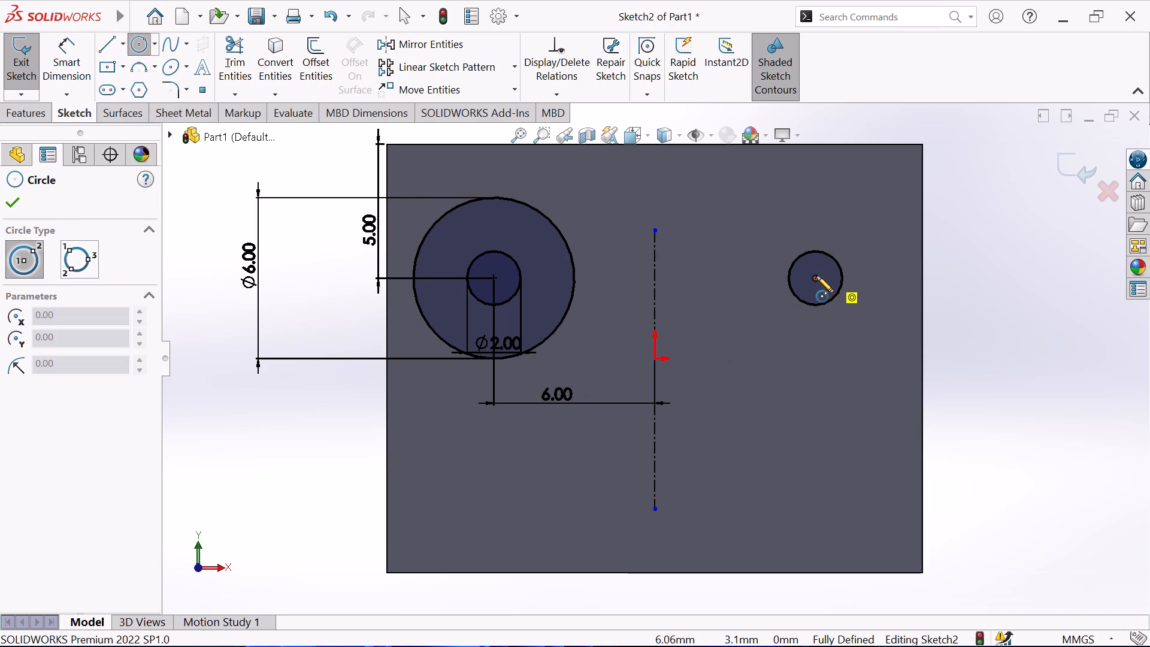
click(816, 276)
click(815, 210)
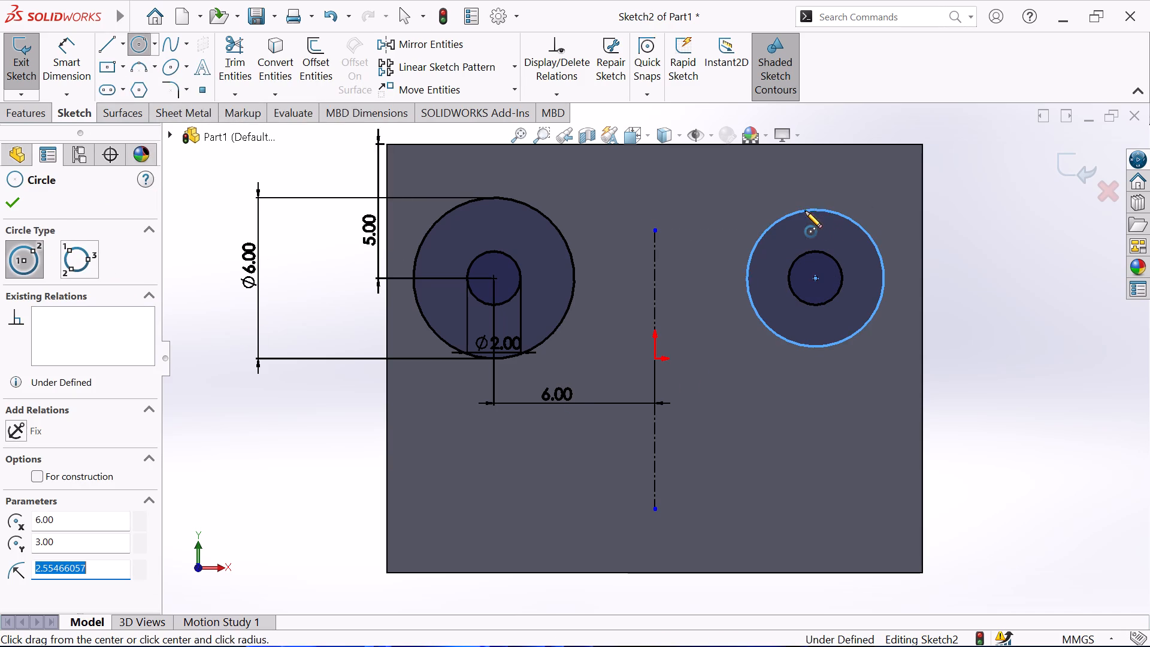
click(13, 203)
Dimension the diameter of the outer circle right of the centerline as 6 mm.
click(75, 66)
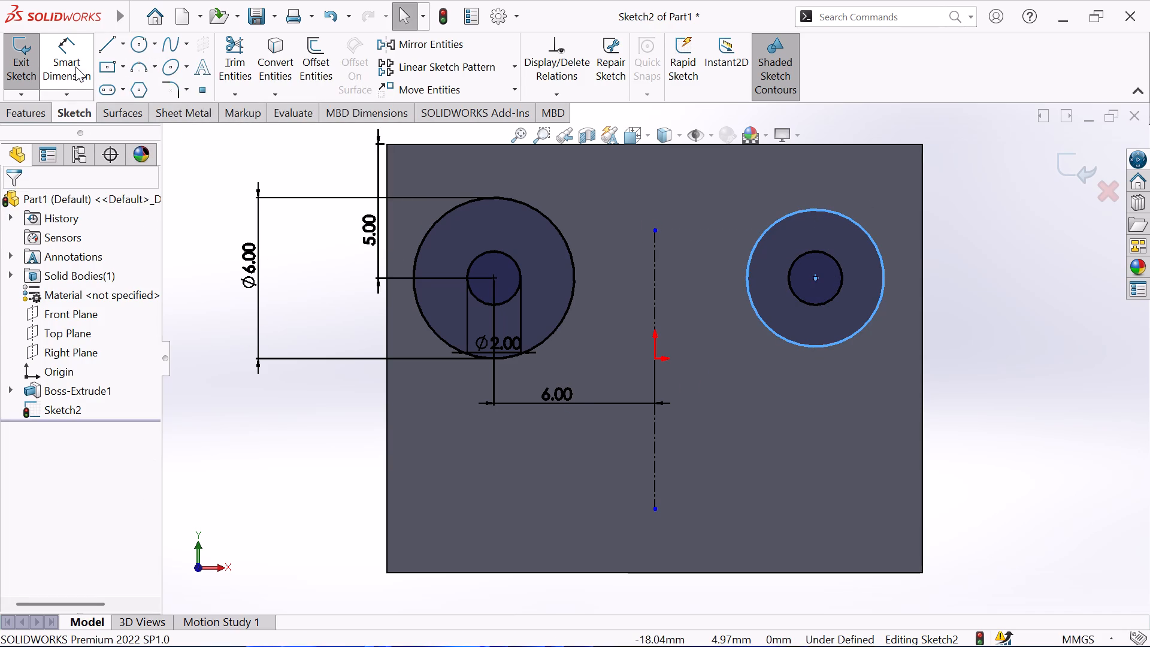
click(747, 274)
click(717, 288)
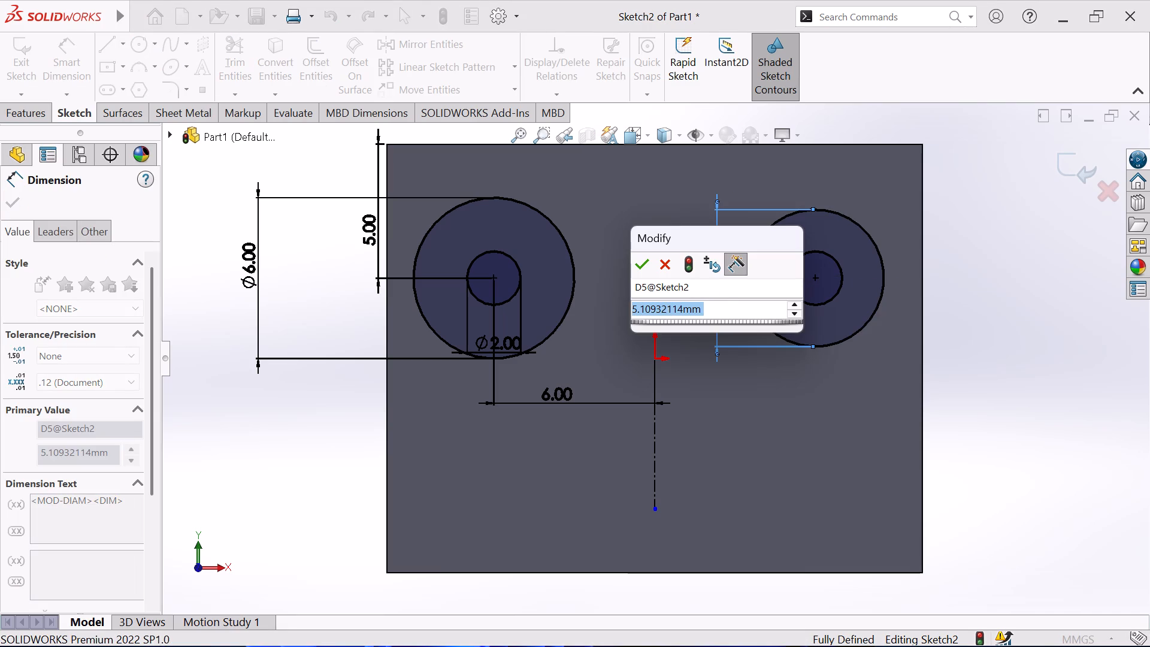
key(6)
key(Return)
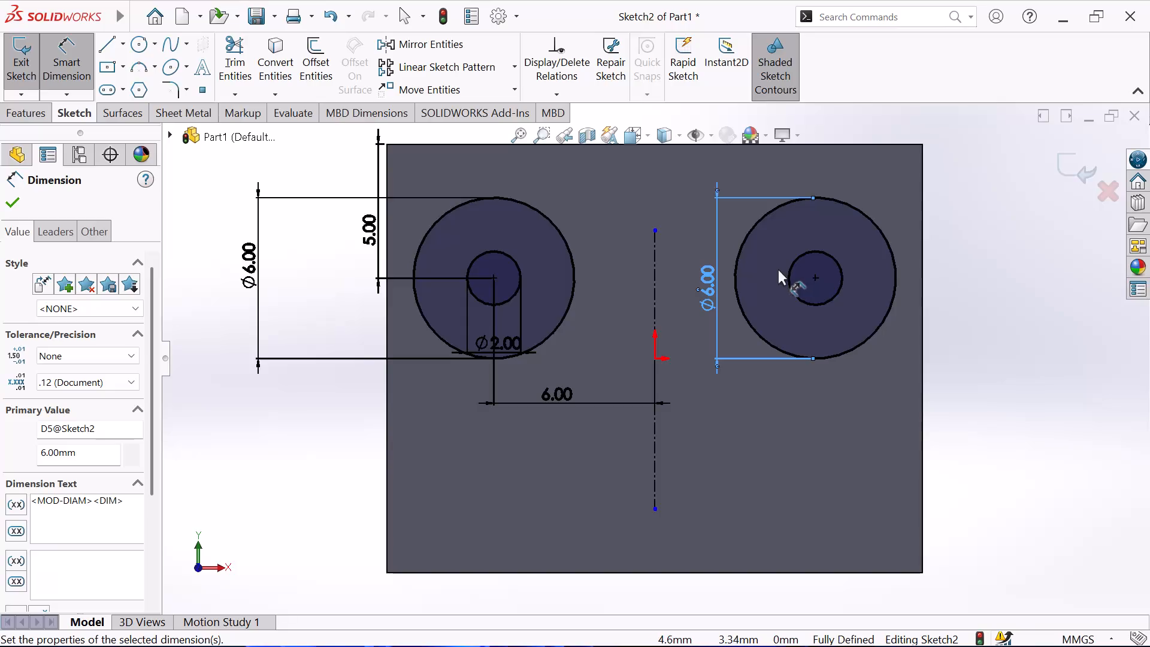
click(10, 207)
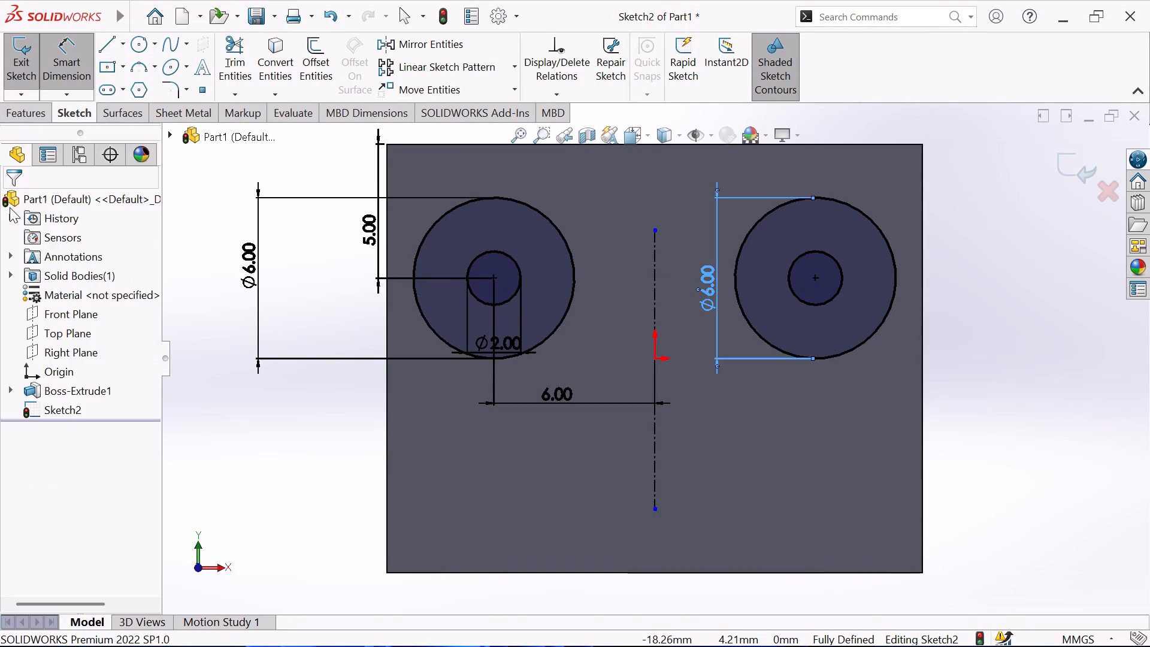
Sketch a downward-bowing three-point arc of about 24.9 mm radius between the upper parts of the two 6 mm circles.
click(140, 72)
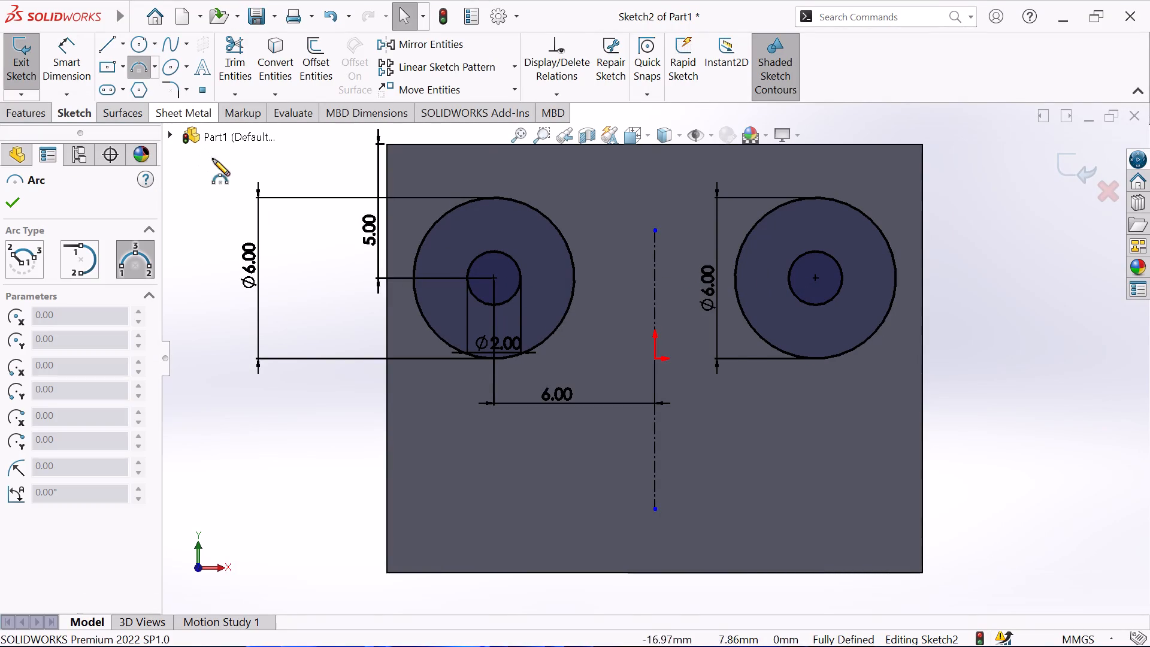
click(526, 206)
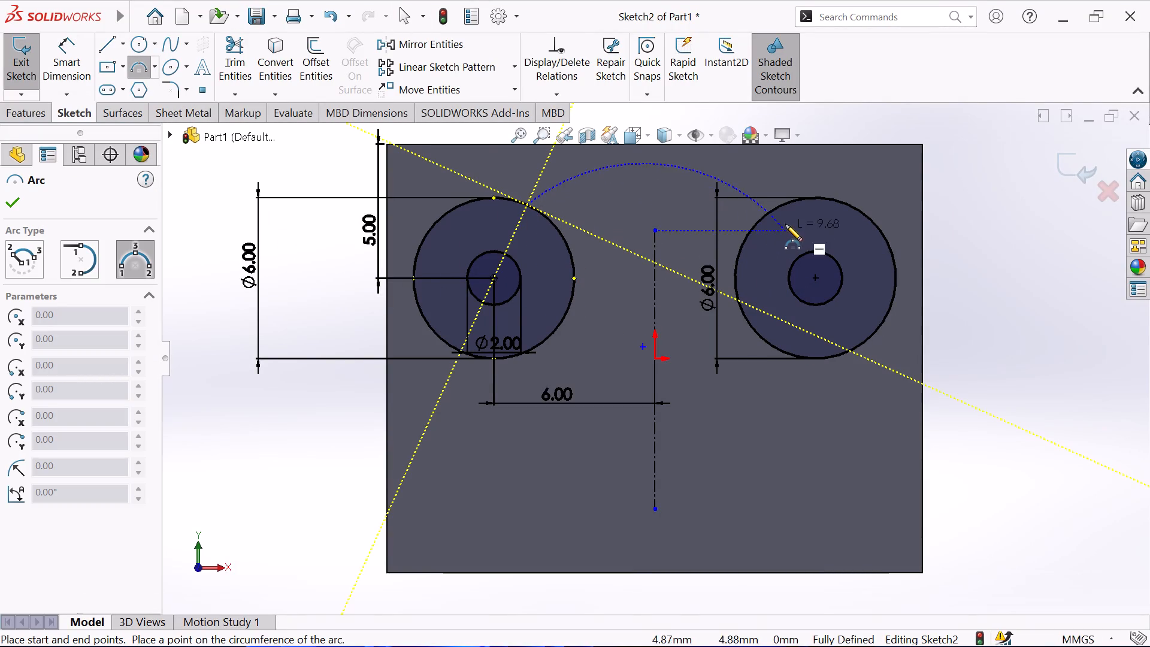
click(780, 205)
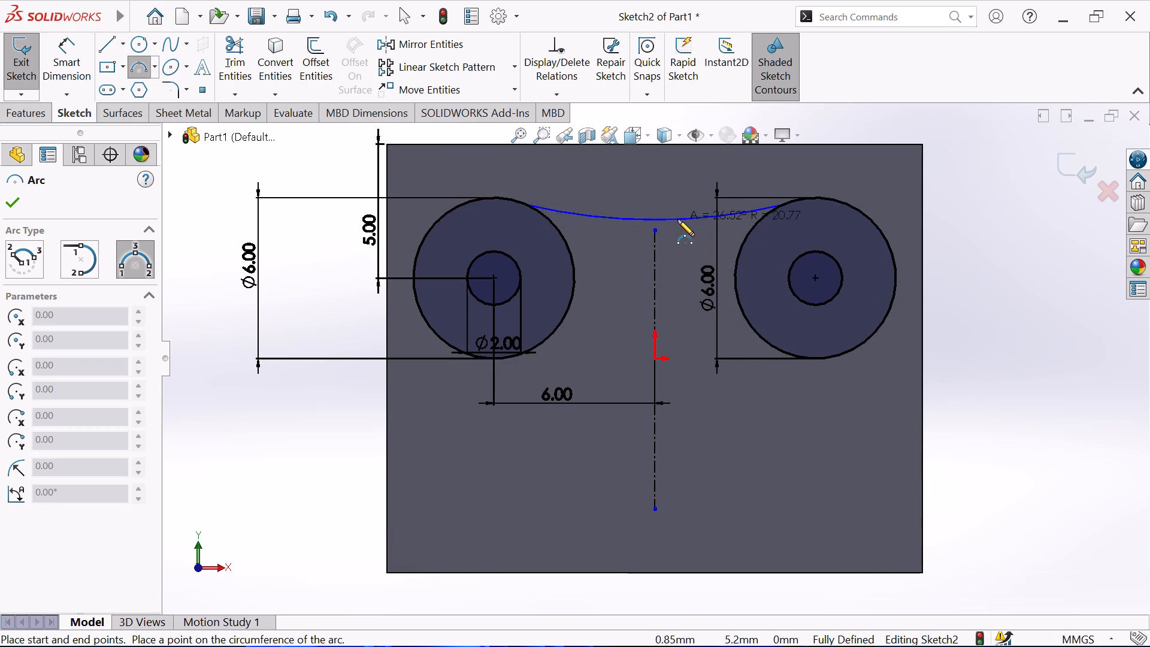
click(676, 217)
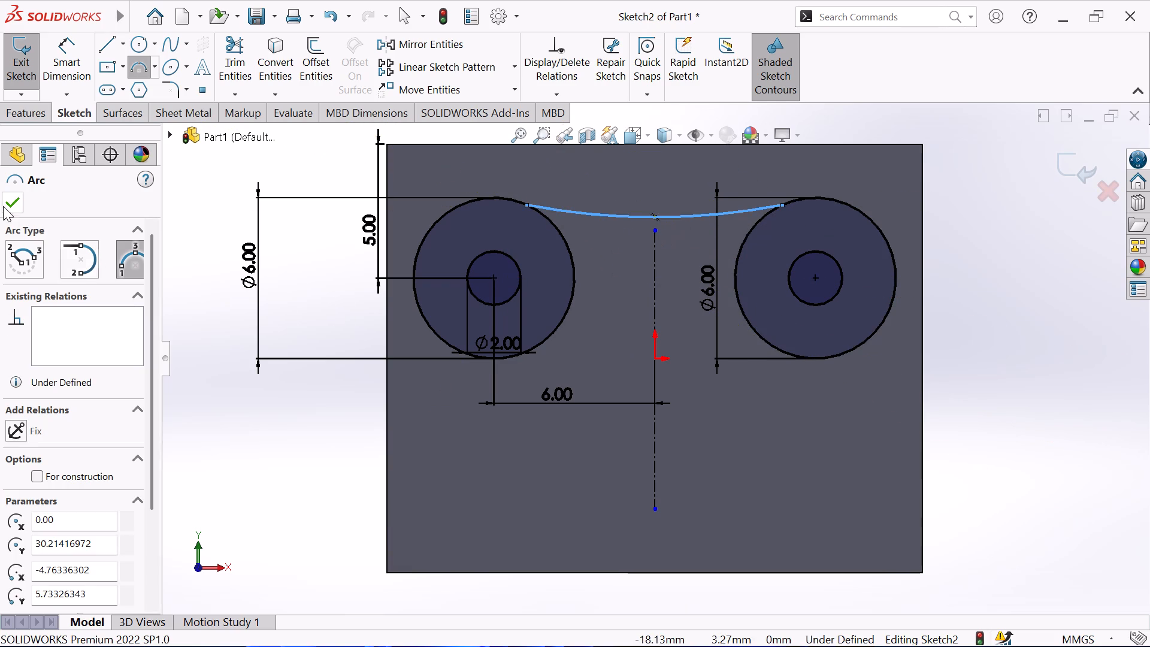
click(20, 207)
Dimension the radius of the arc joining the two 6 mm circles as 20 mm.
click(76, 67)
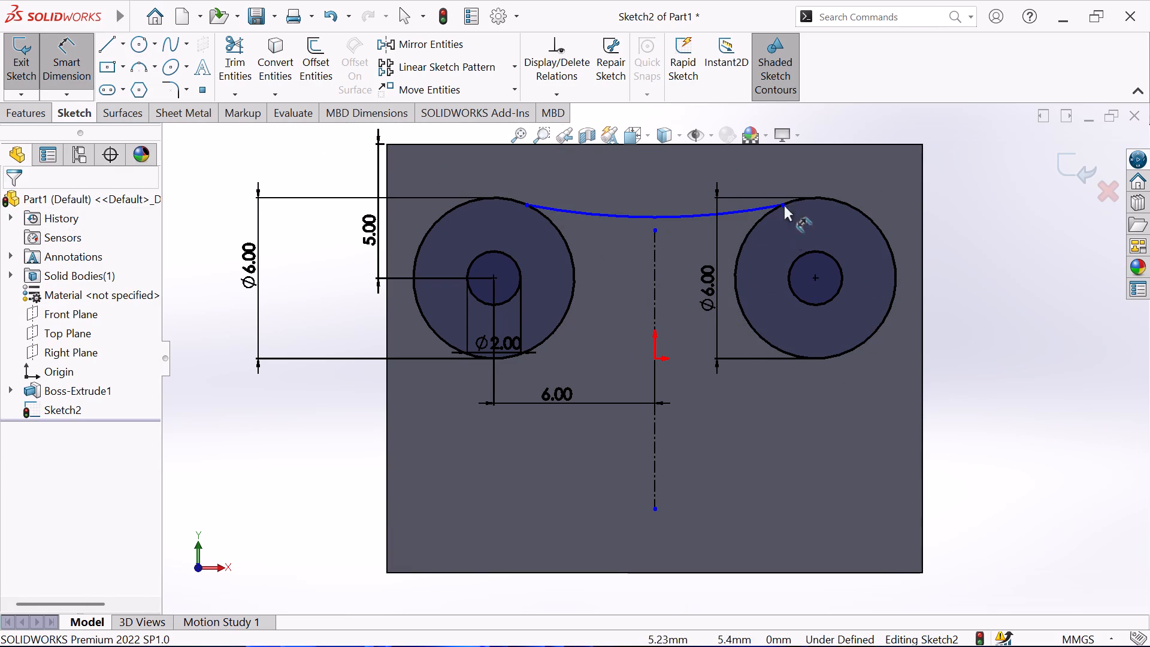
click(681, 216)
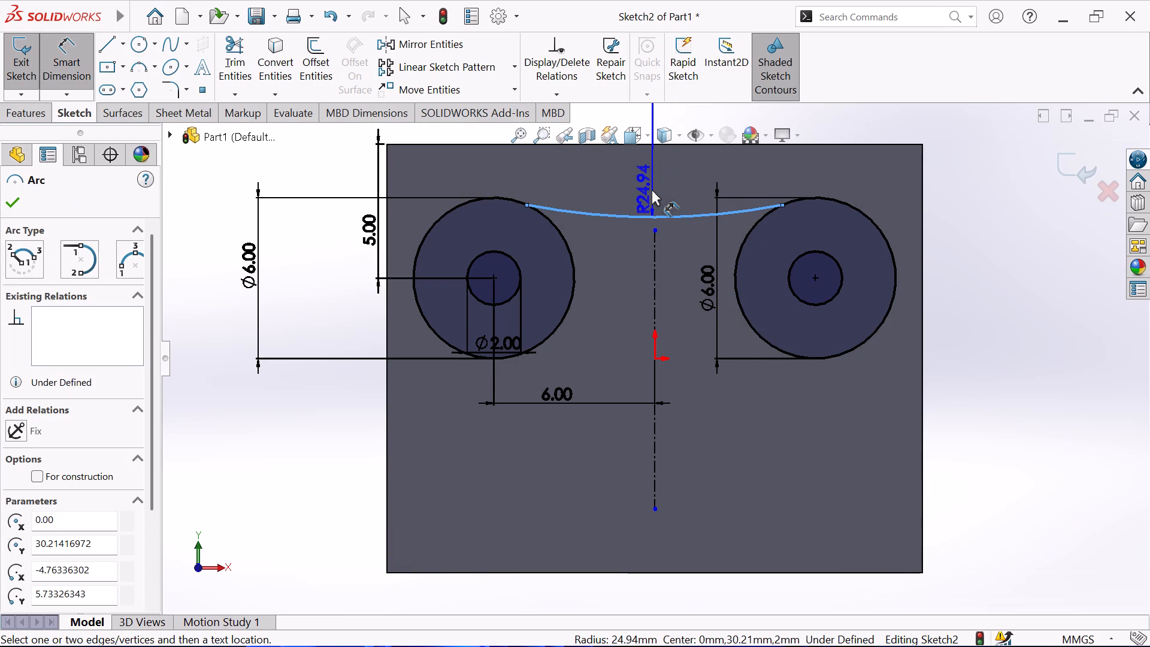
click(652, 189)
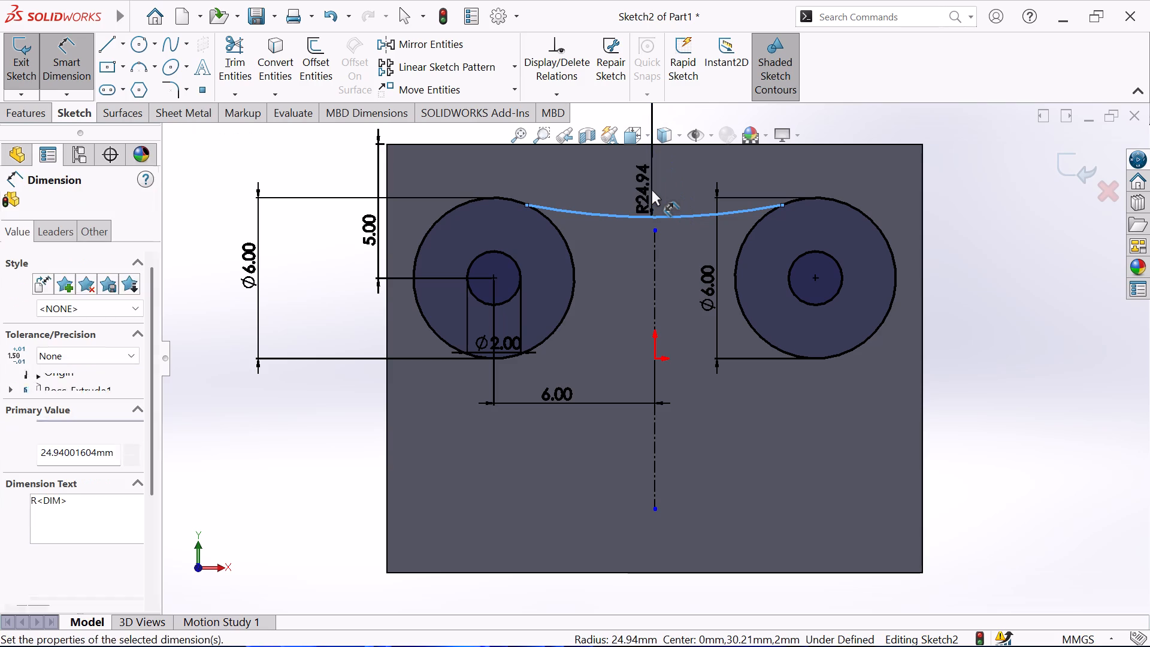
text(20)
key(Return)
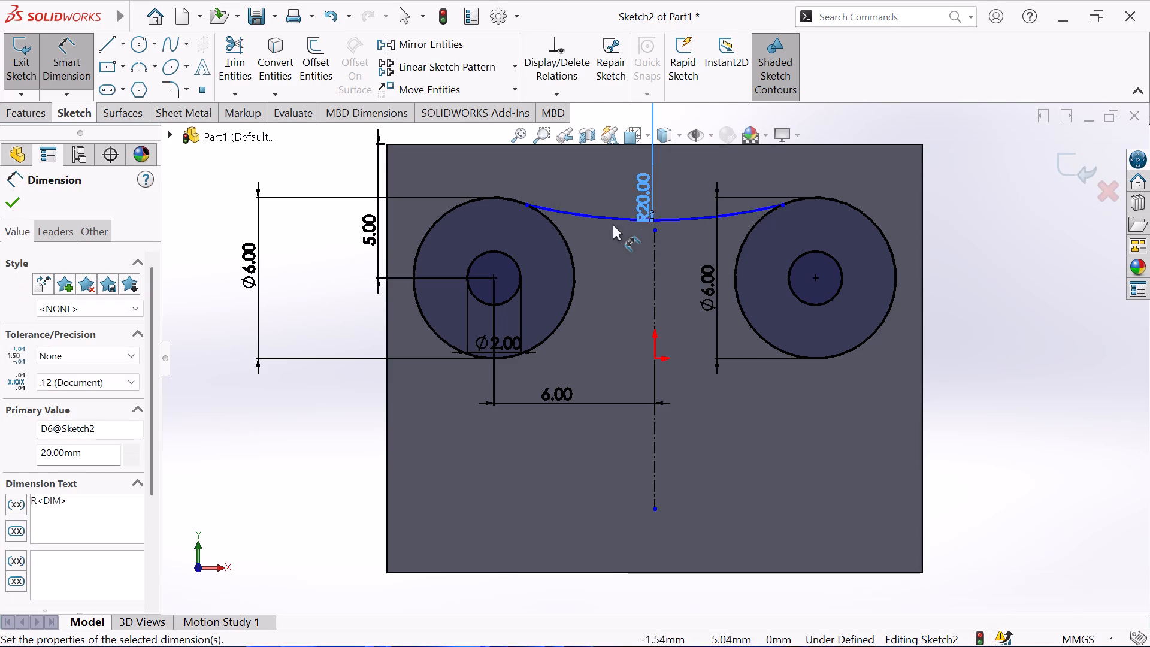
click(12, 204)
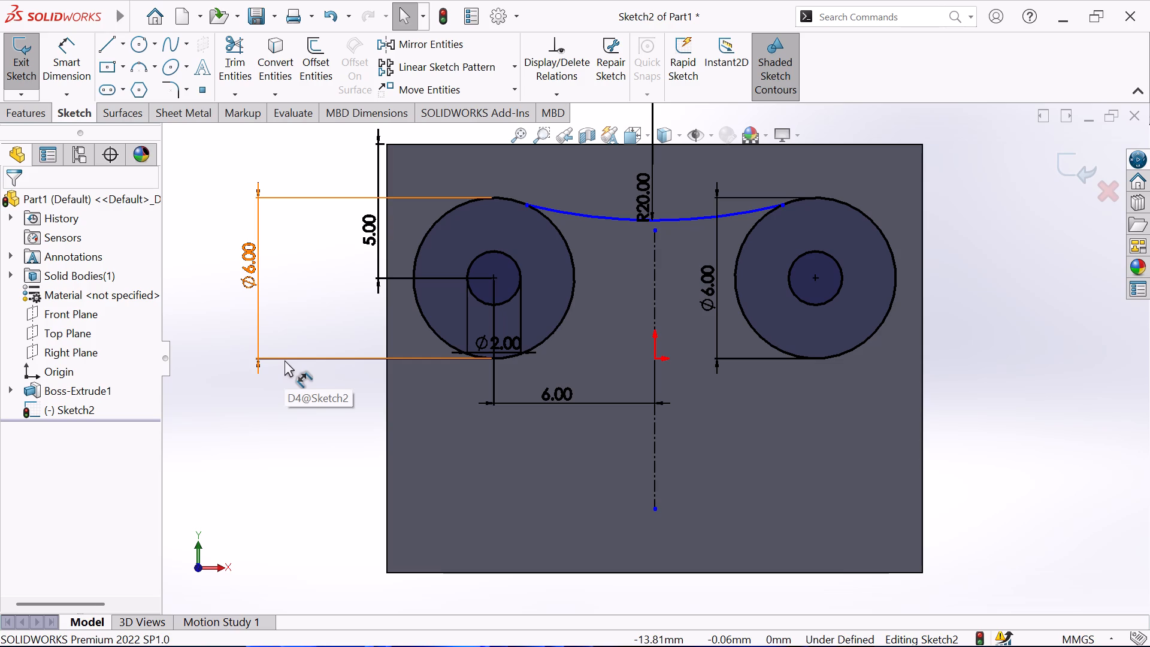
Sketch a corner rectangle about 2.3 mm wide and 5.3 mm tall across the centerline, with its base on the plate's lower edge.
click(125, 62)
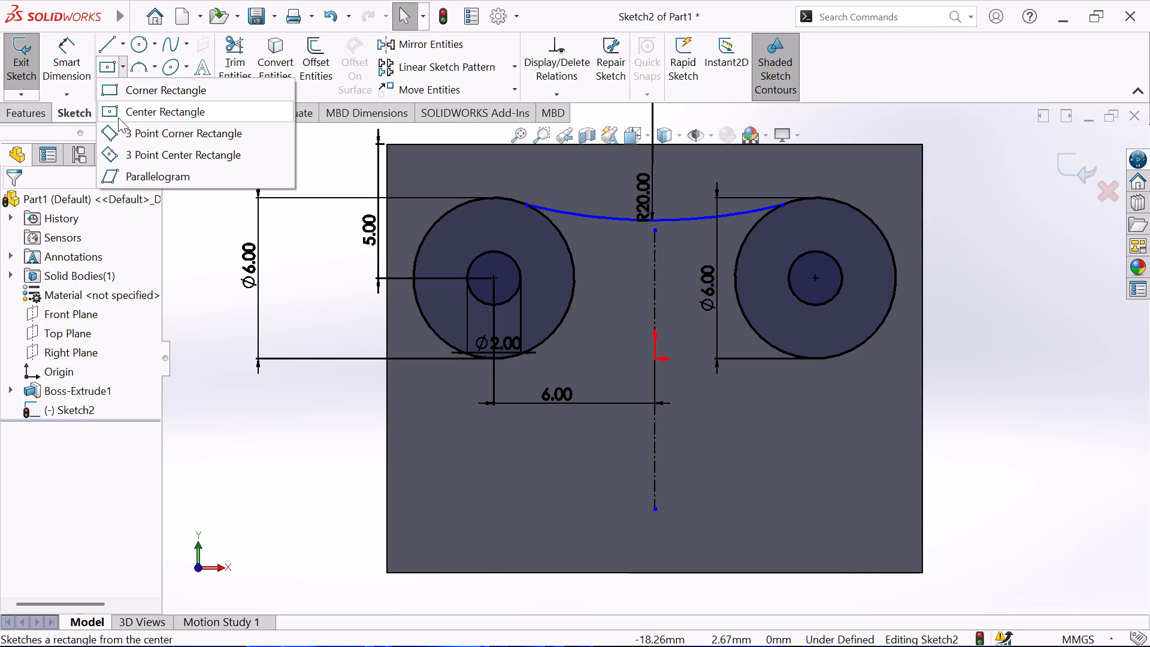
click(111, 91)
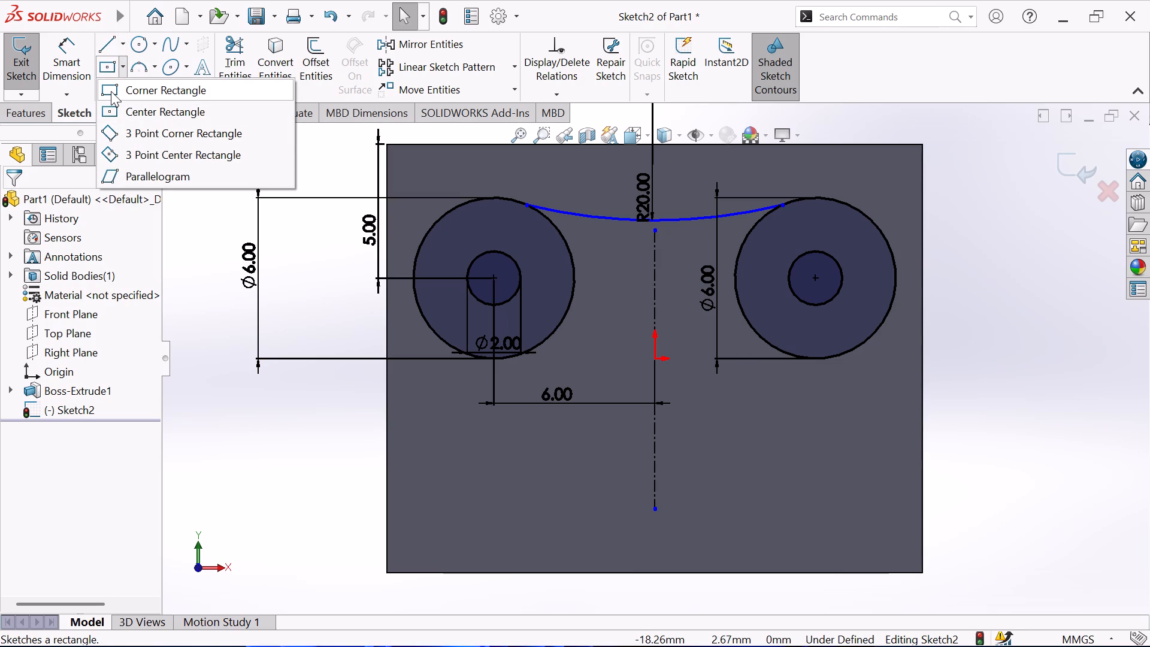
click(629, 431)
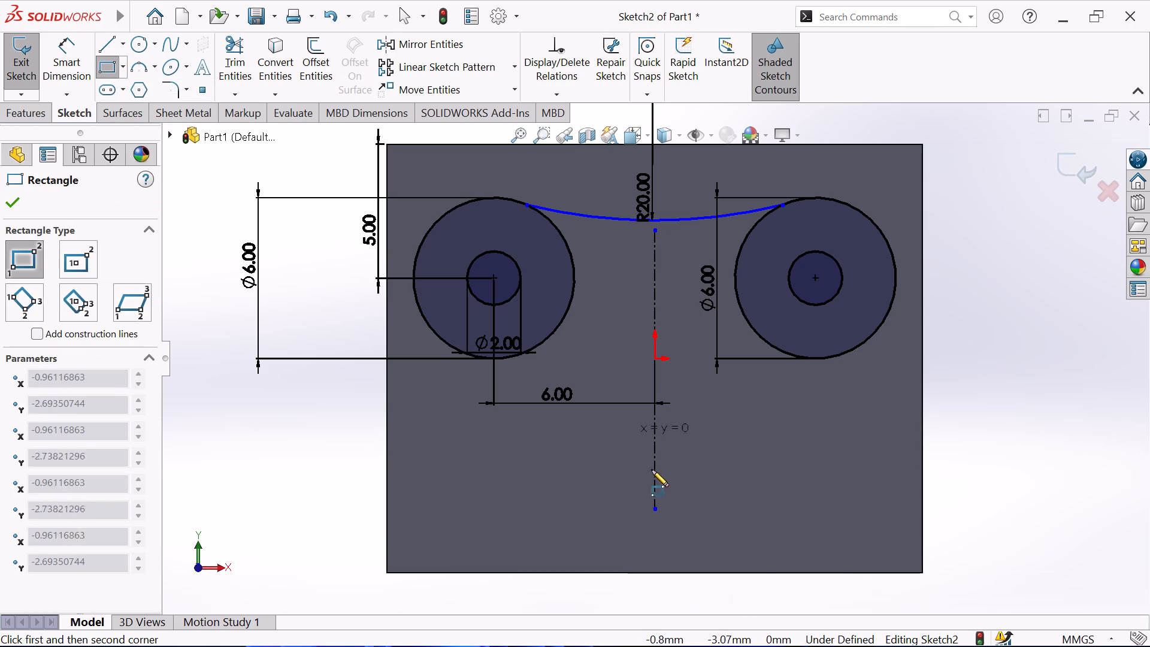
click(691, 572)
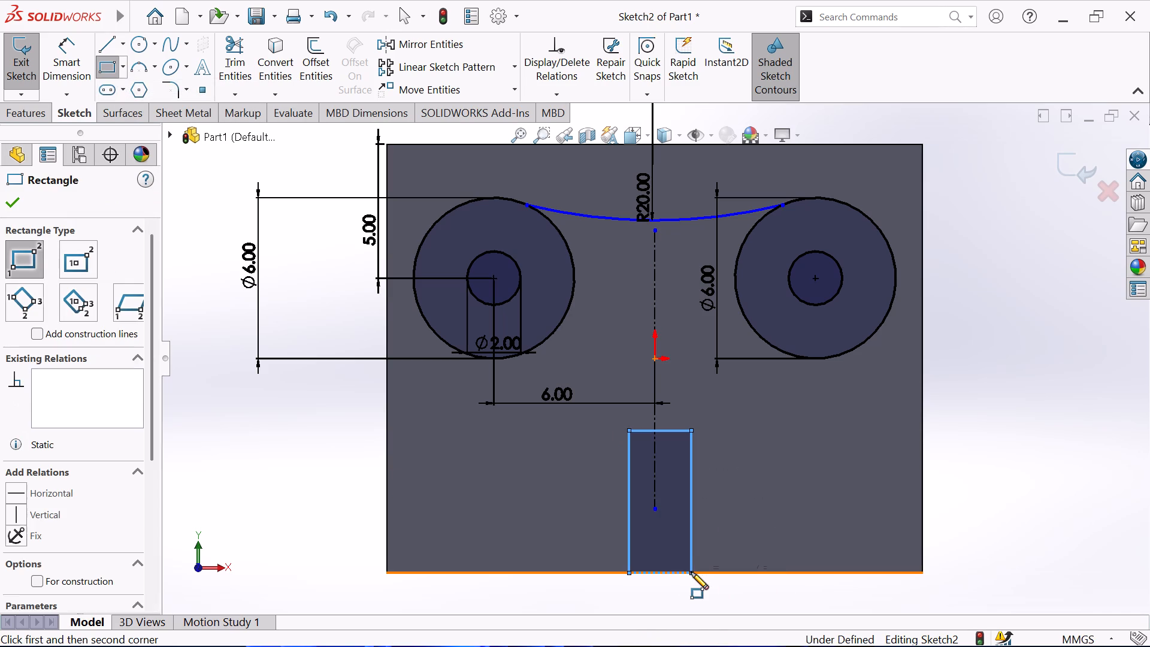
key(Escape)
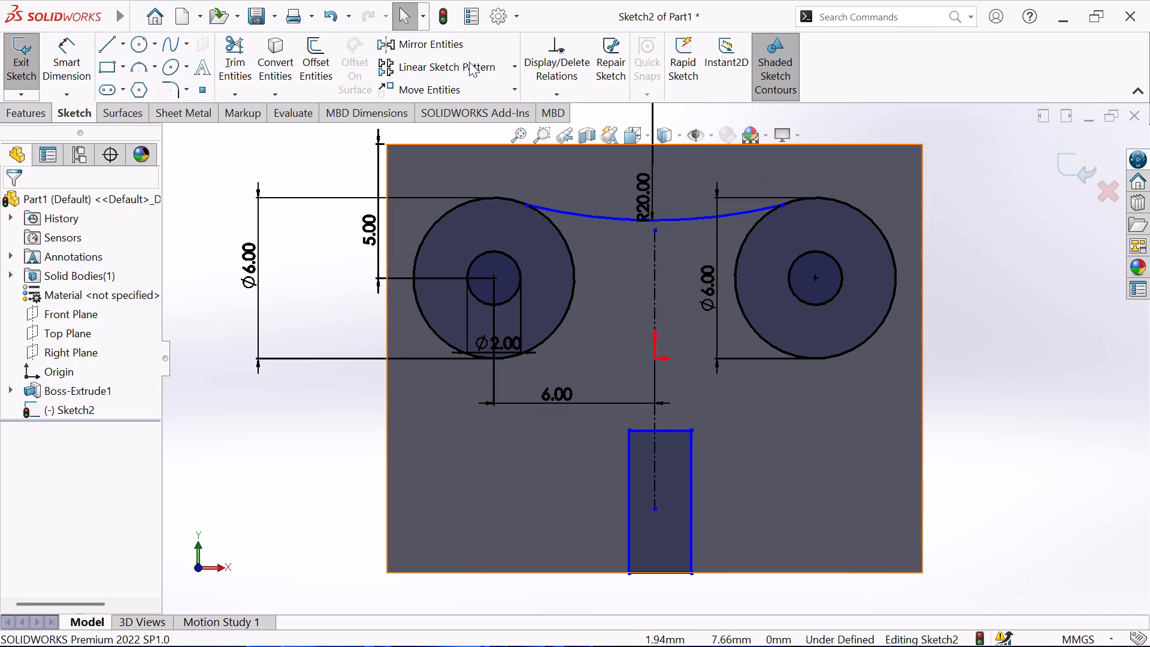
Add a symmetric relation between the rectangle's two upper corners about the vertical centerline.
click(564, 96)
click(570, 137)
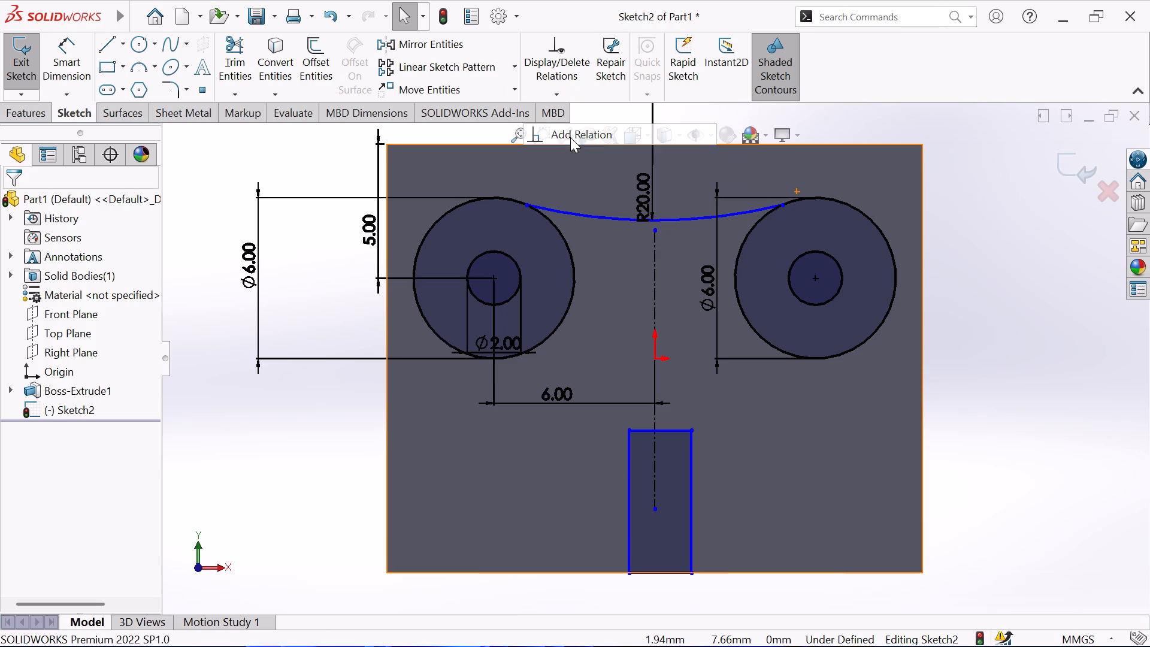
click(694, 429)
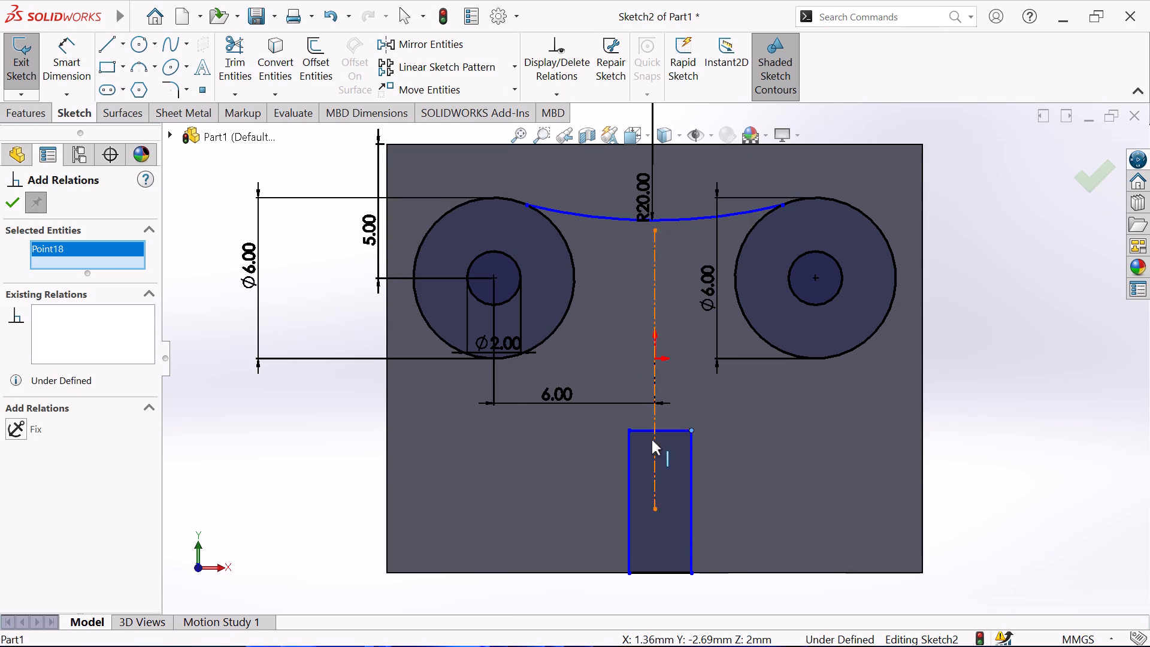
click(628, 433)
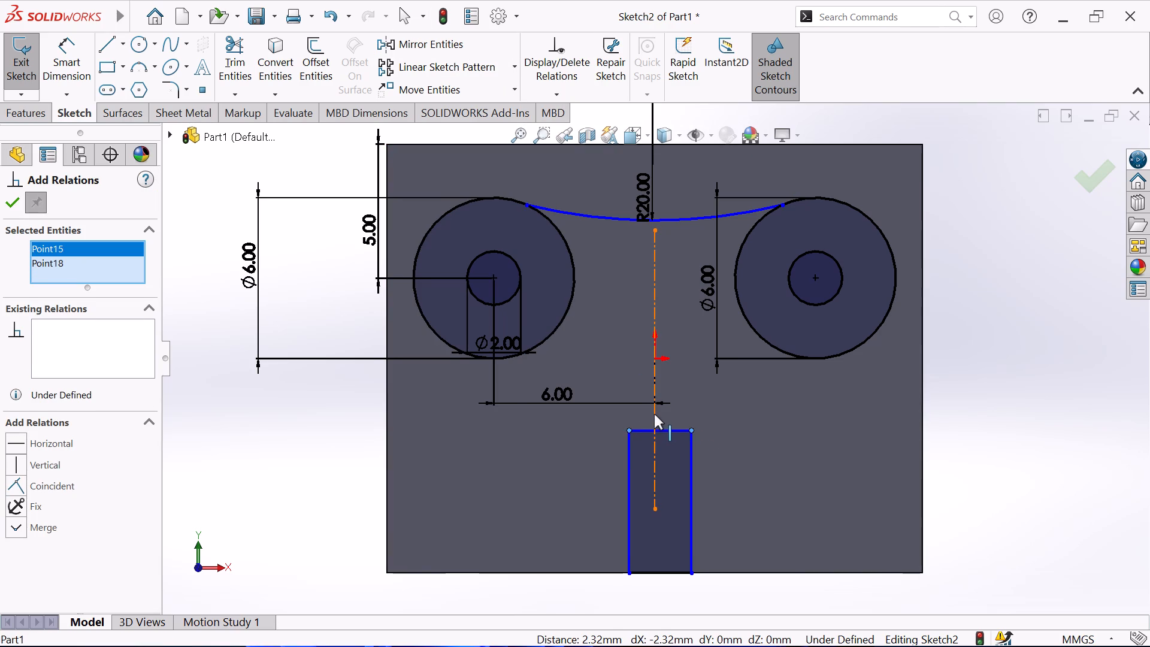
click(654, 414)
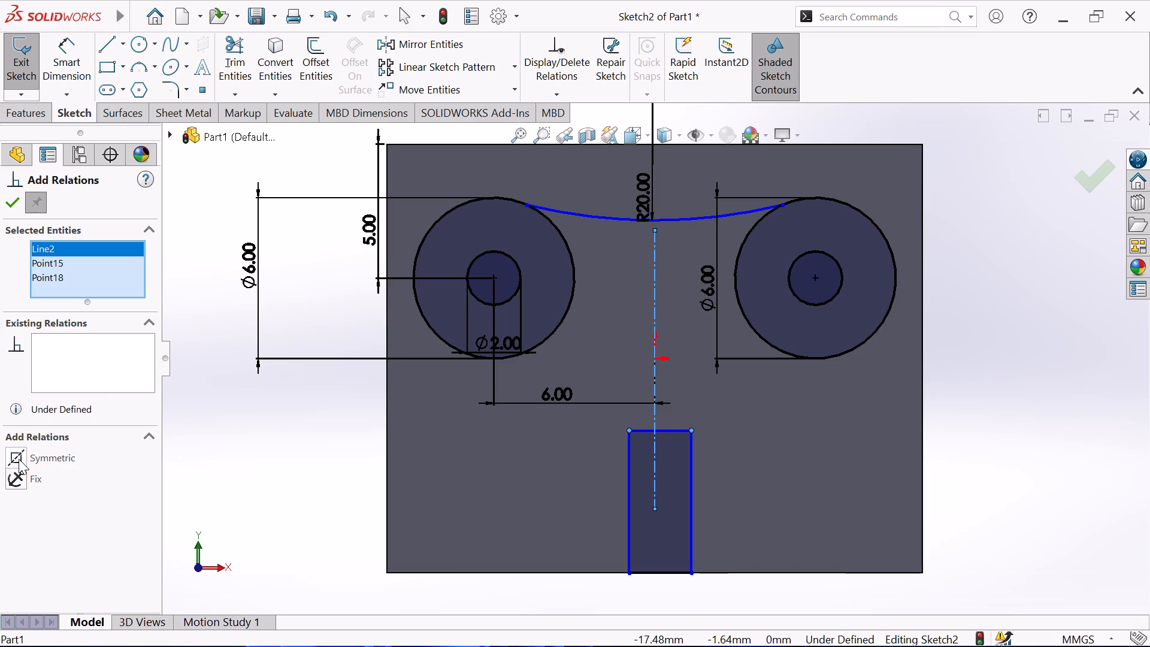
click(19, 459)
click(13, 208)
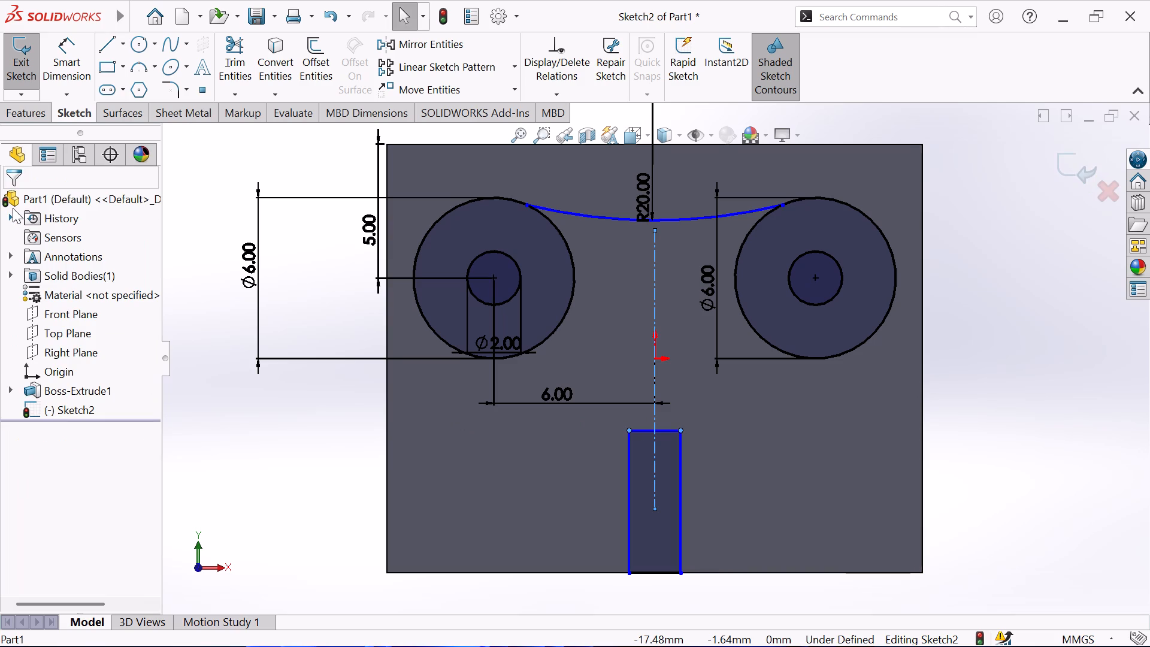
Dimension the width of the rectangle at its top edge as 2 mm.
click(76, 56)
click(661, 428)
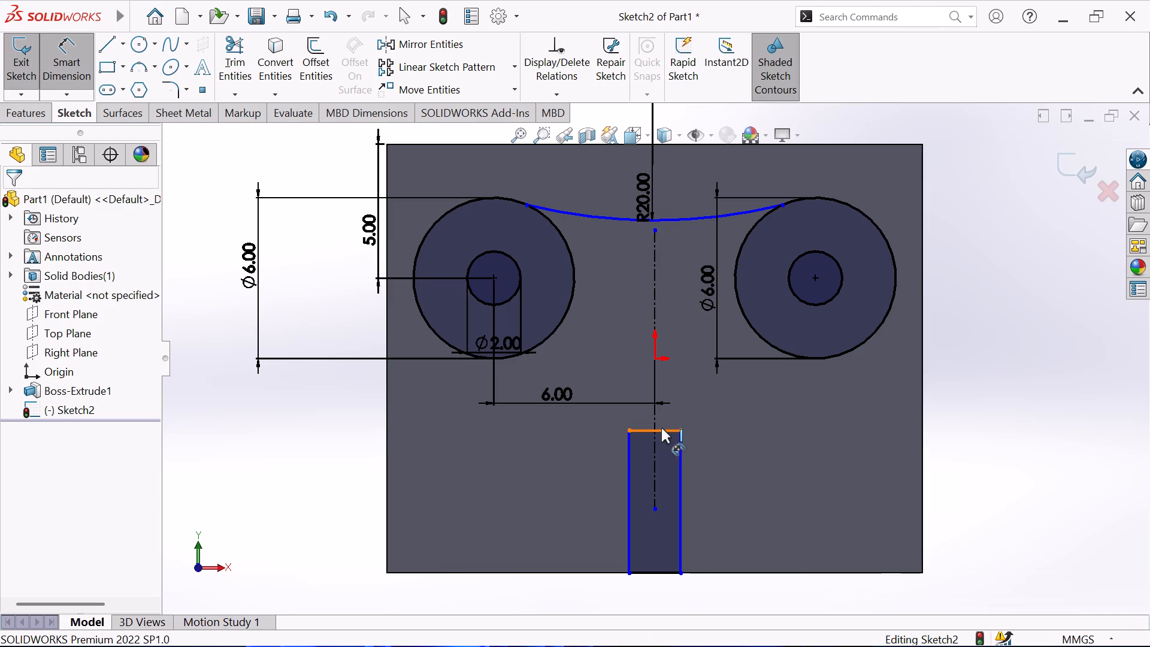
click(665, 405)
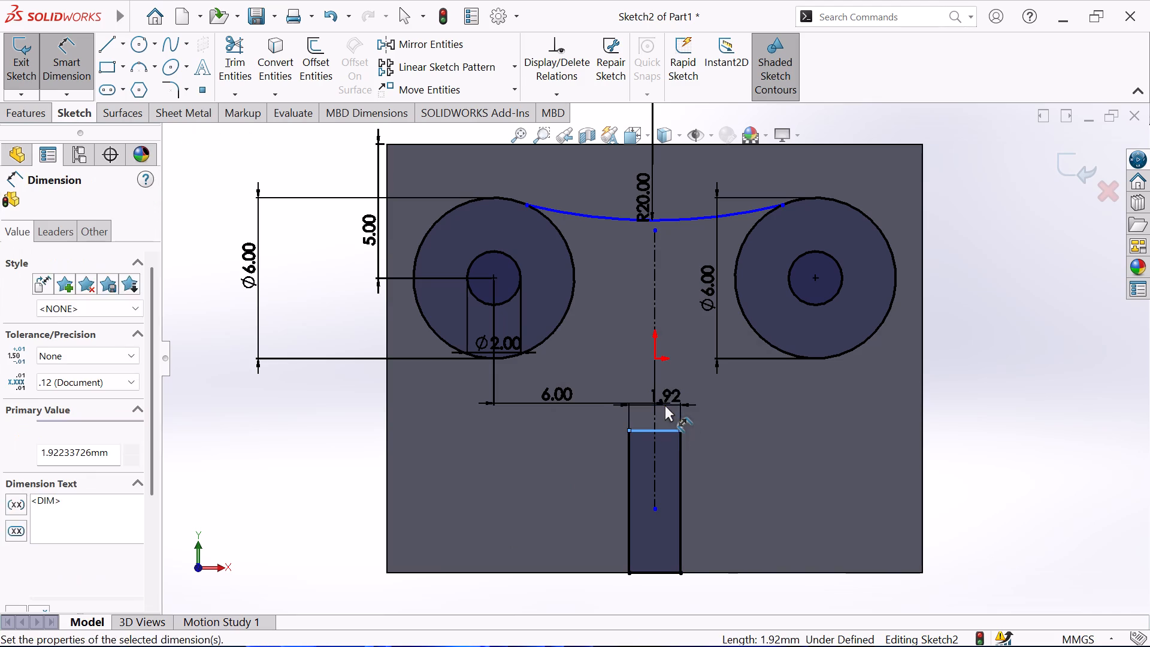
key(2)
key(Return)
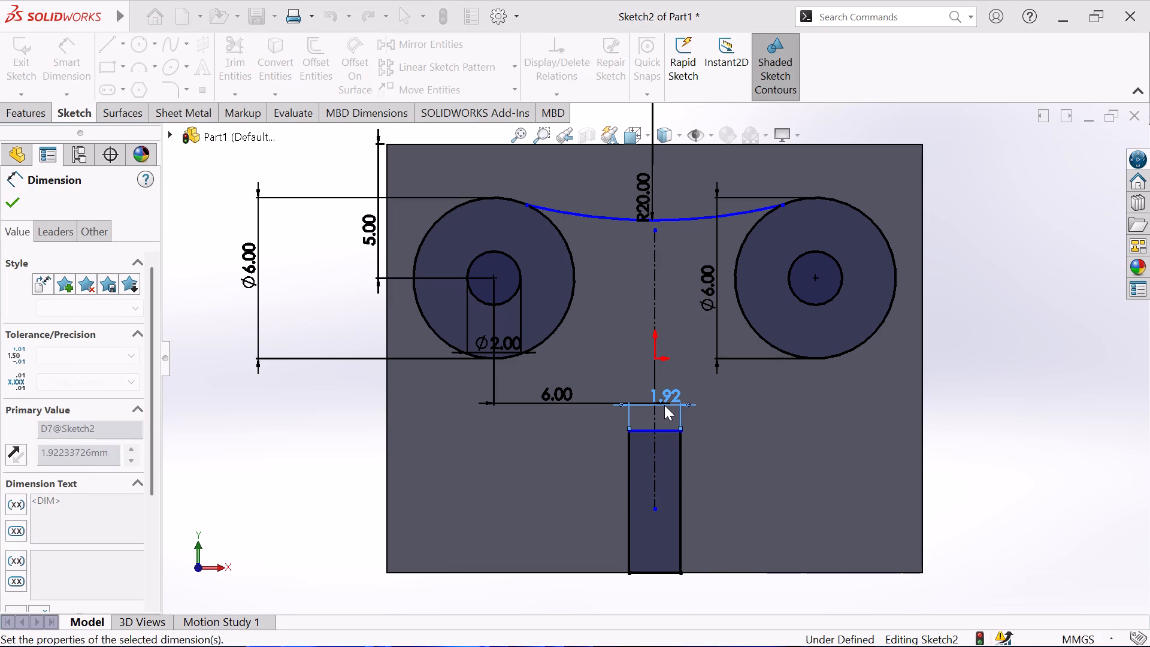
Dimension the height of the rectangle along its left side as 5 mm.
scroll(663, 471, up, 1)
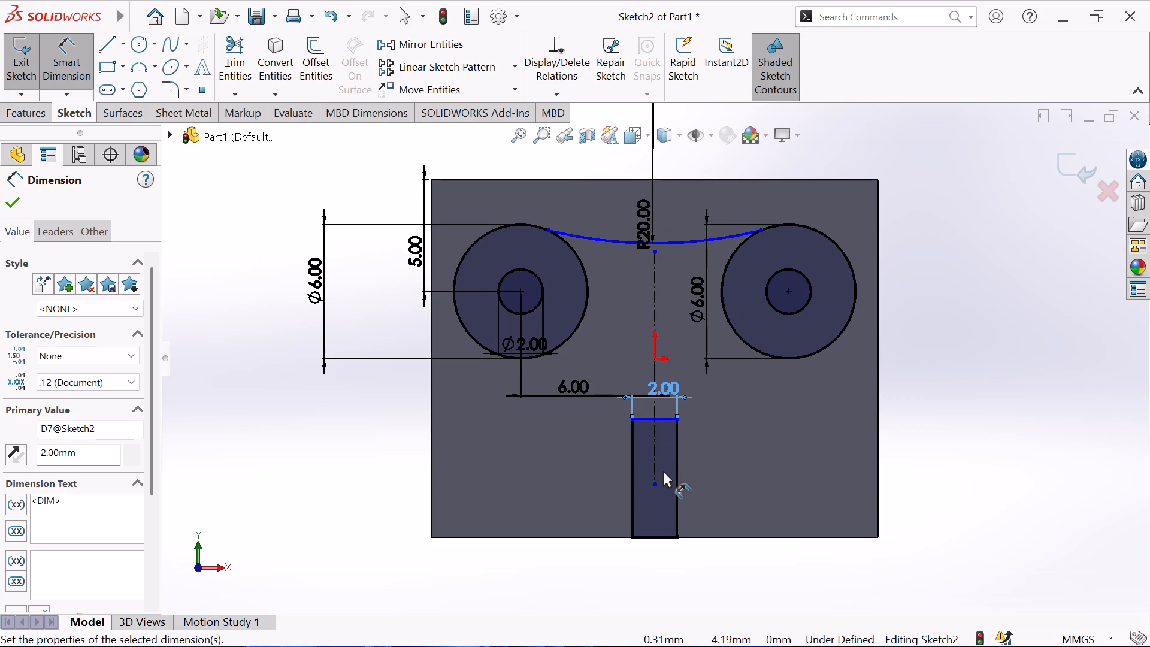
click(631, 477)
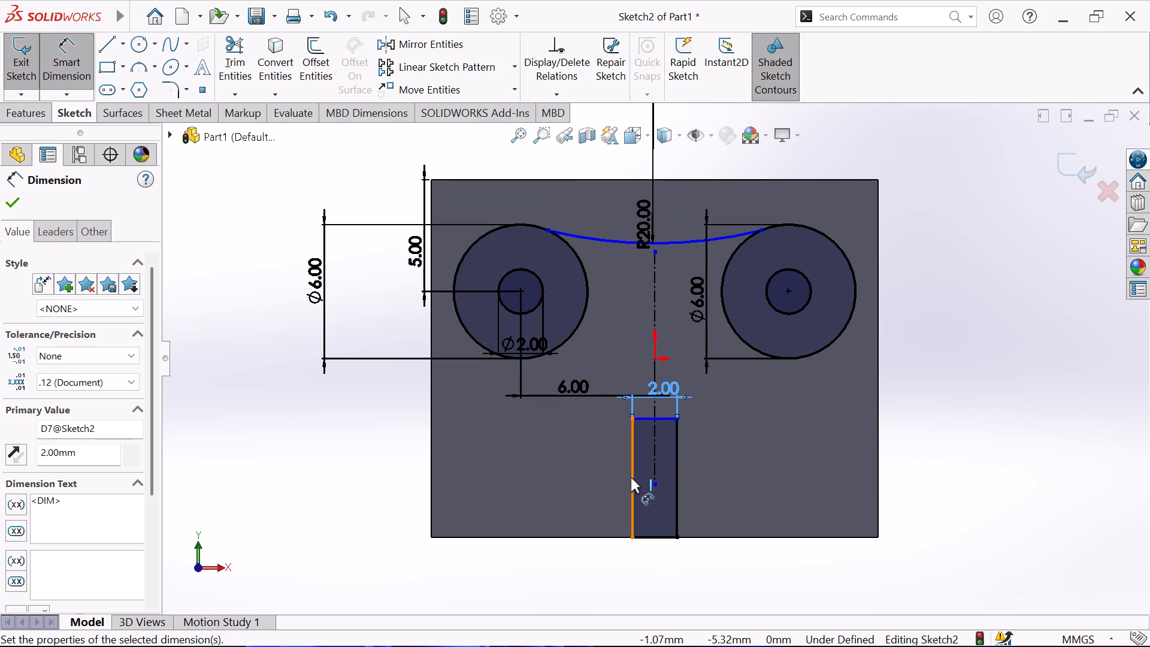
click(607, 482)
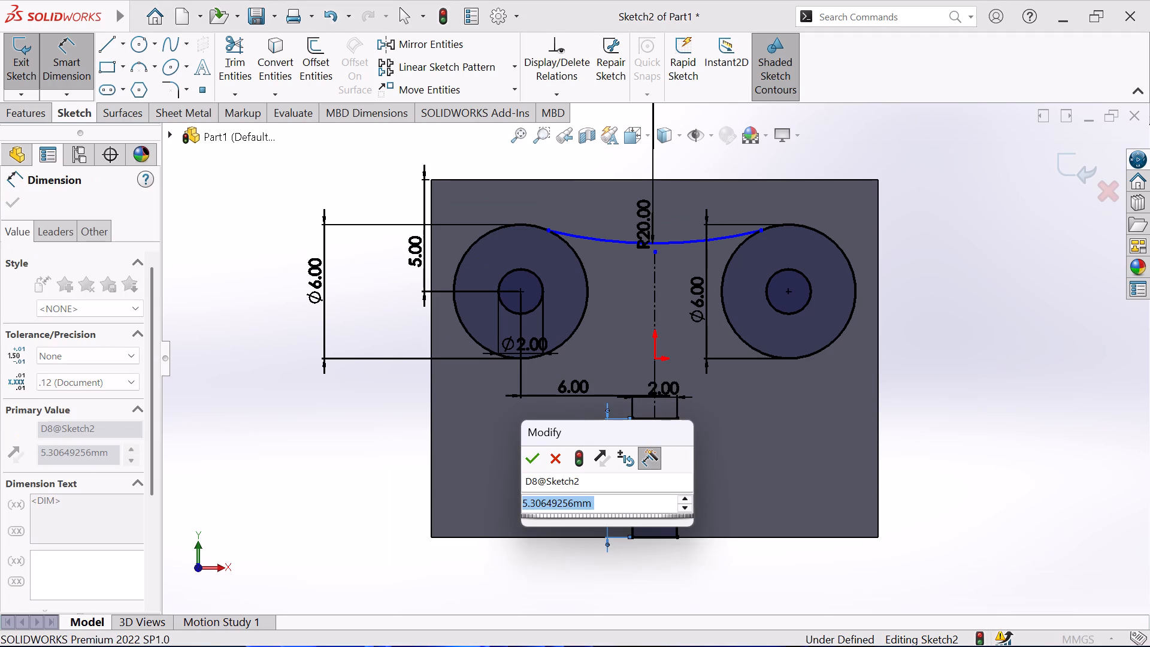
key(5)
key(Return)
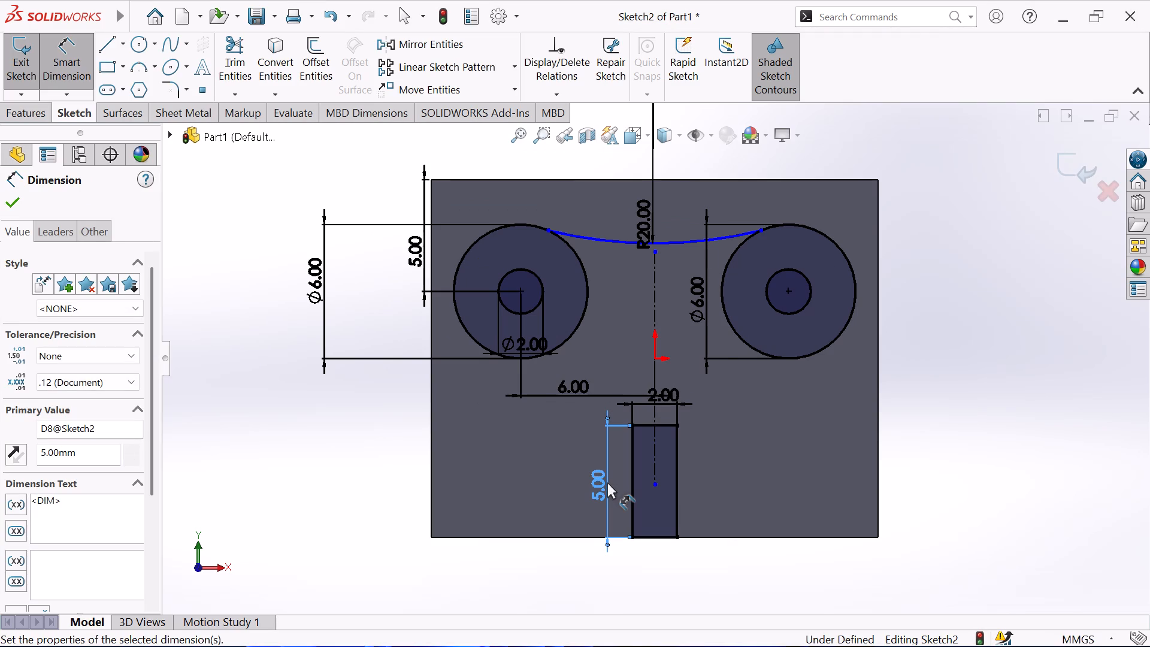
click(7, 209)
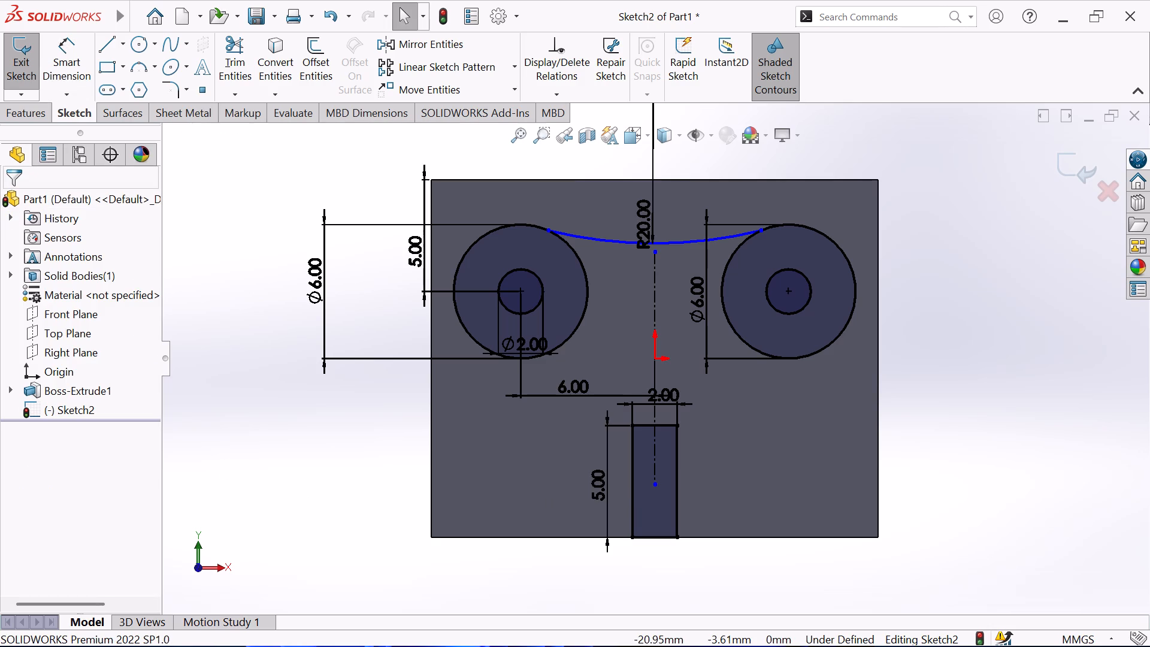
Sketch an upward-bowing three-point arc of about 16 mm radius from the bottom of the left 6 mm circle to the rectangle's upper-left corner.
click(140, 65)
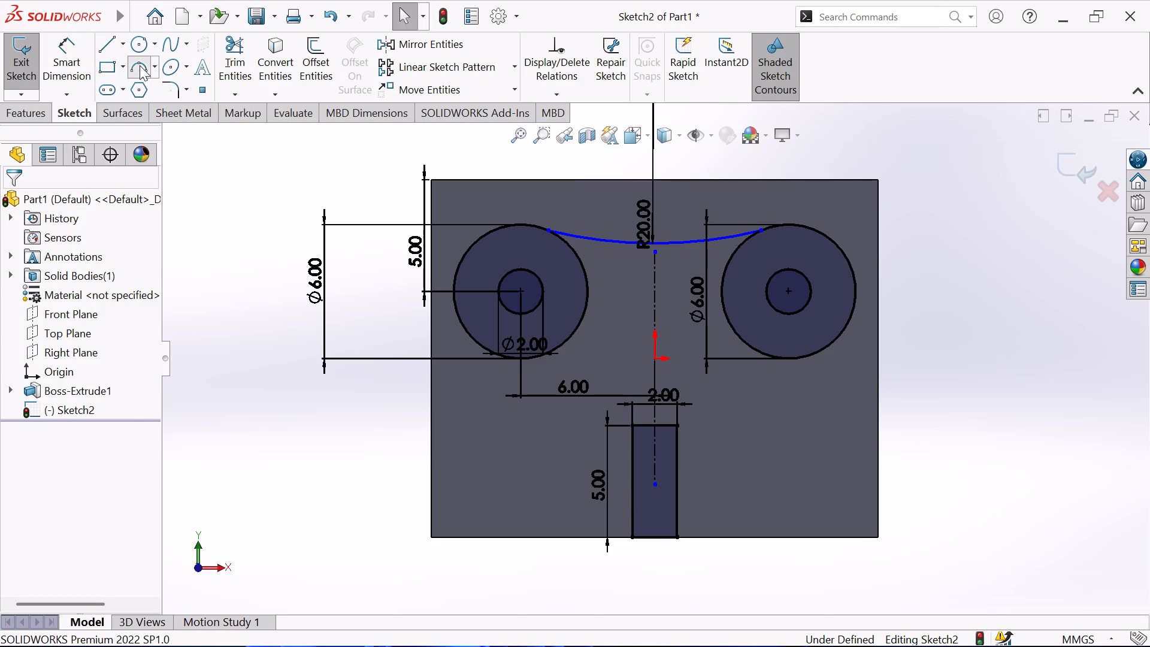
click(497, 355)
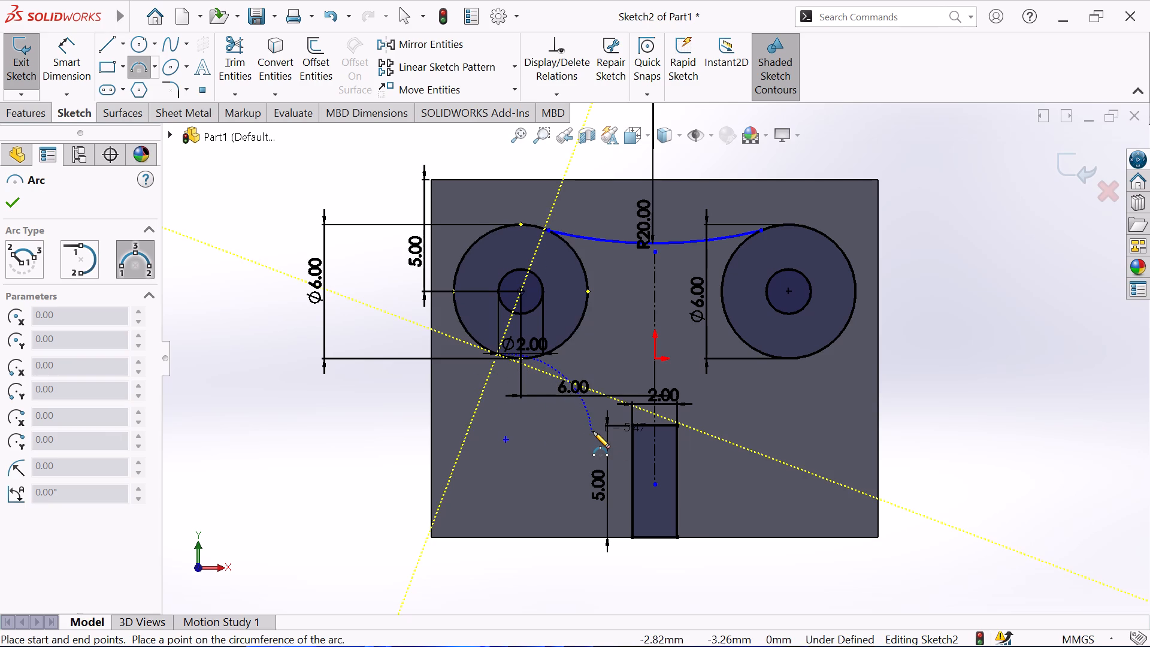
click(633, 426)
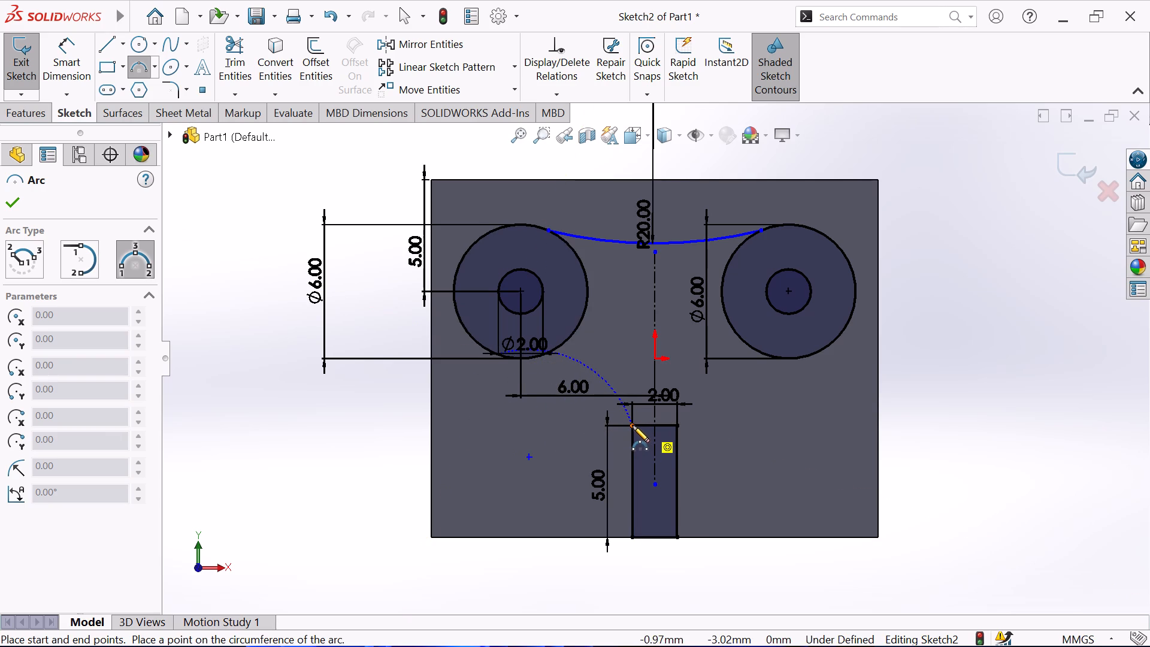
click(587, 393)
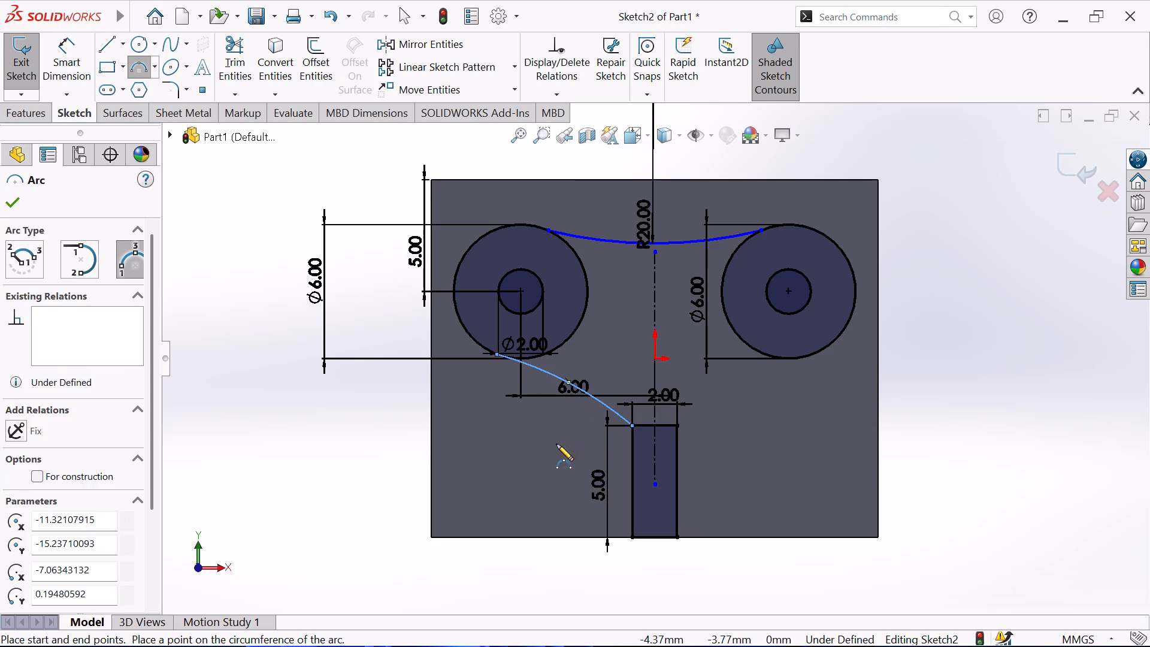
key(Escape)
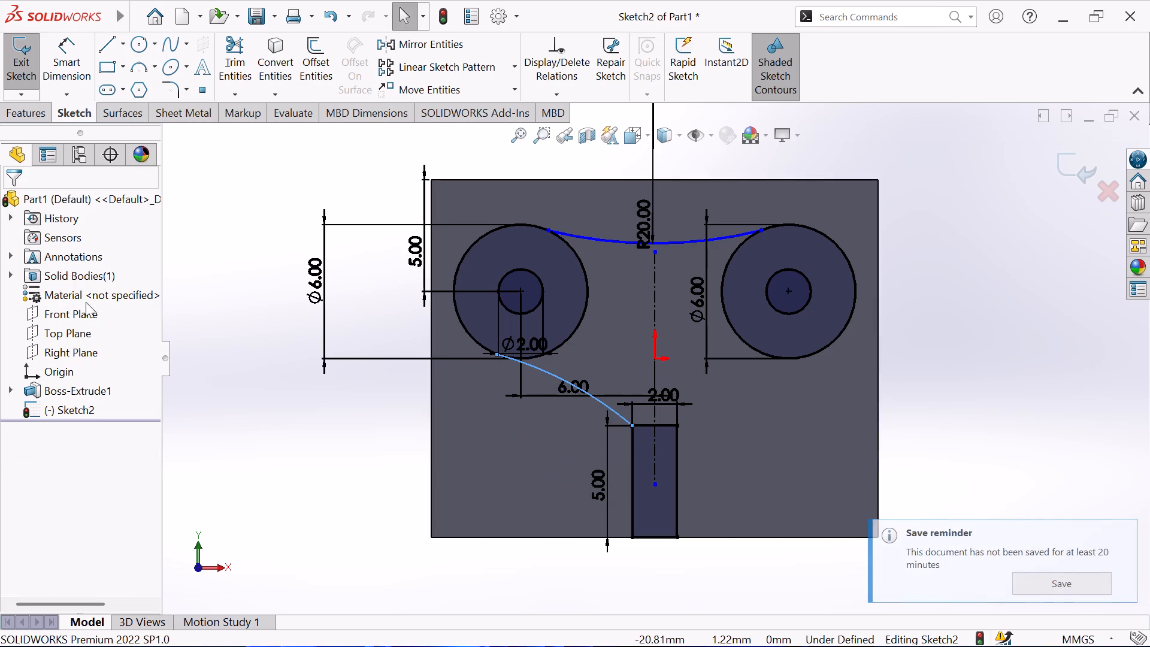
Dimension the radius of the arc between the left 6 mm circle and the rectangle as 15 mm.
click(72, 72)
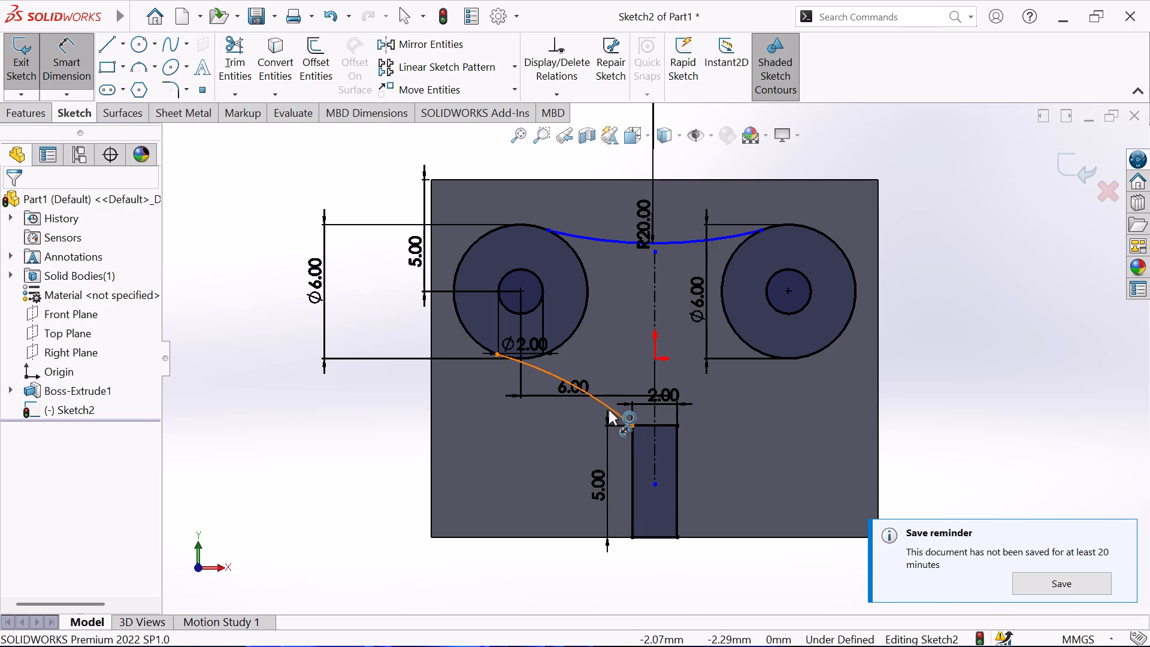
click(609, 410)
click(543, 419)
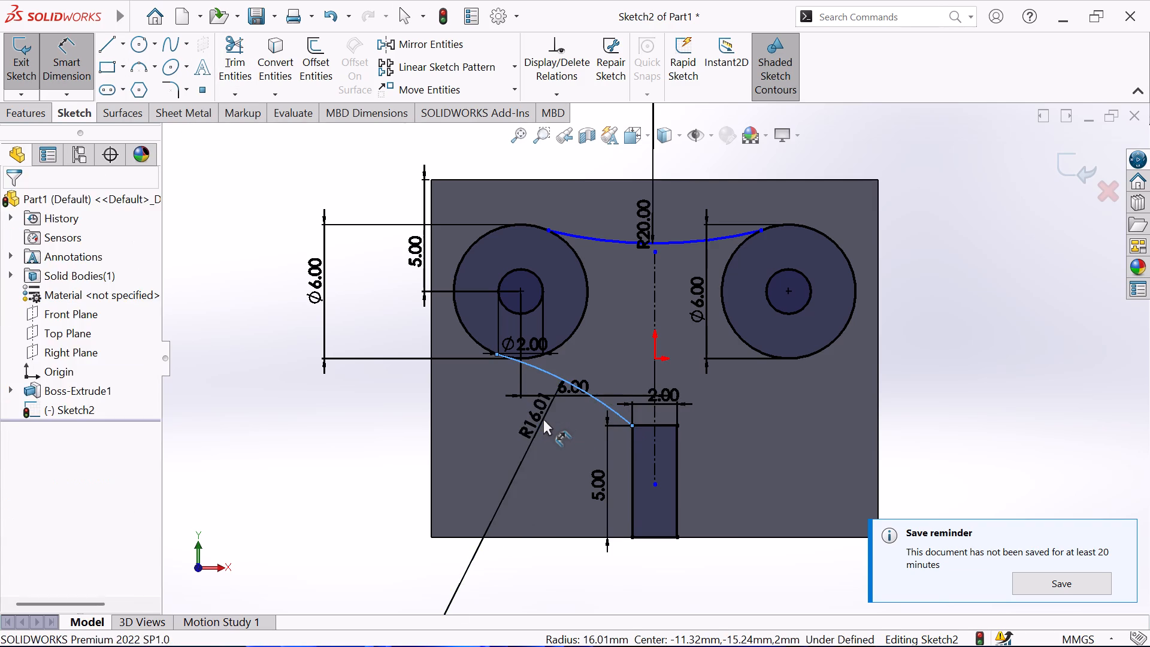
text(15)
key(Return)
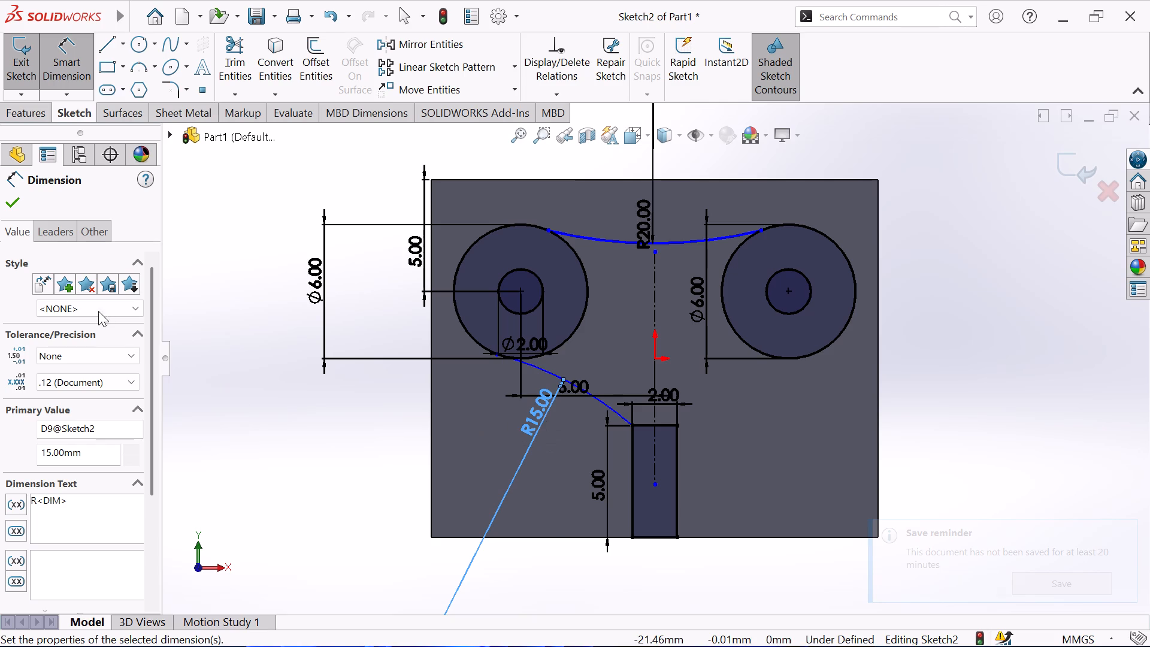
Mirror the 15 mm radius arc about the vertical centerline to connect the right 6 mm circle to the rectangle.
click(13, 205)
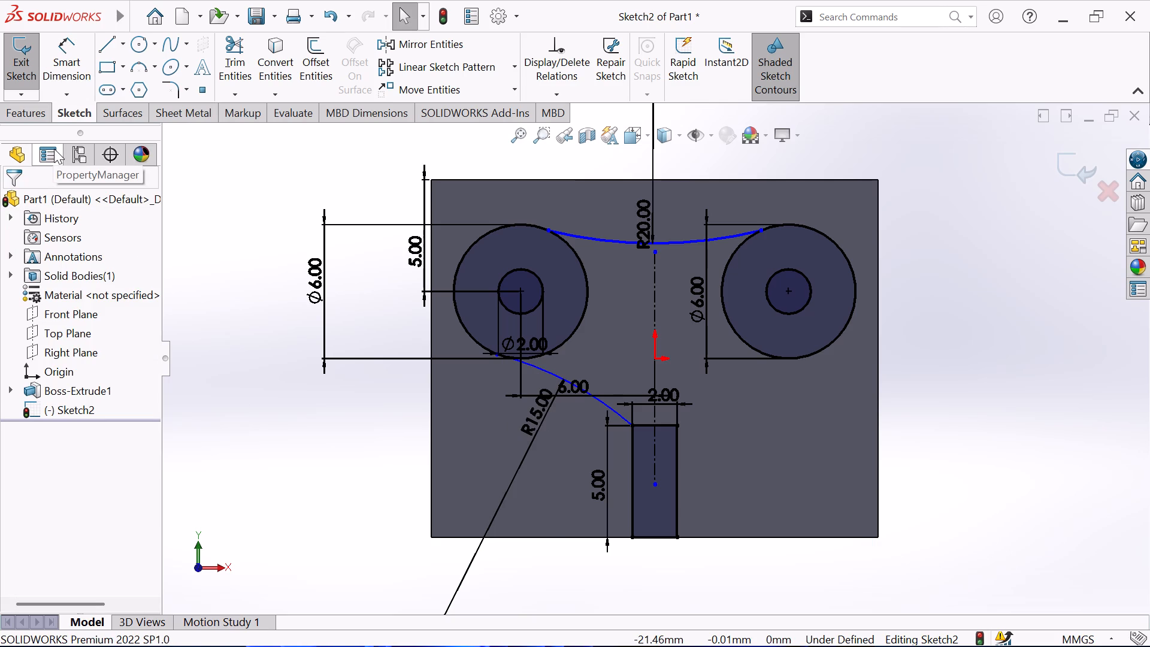
click(422, 46)
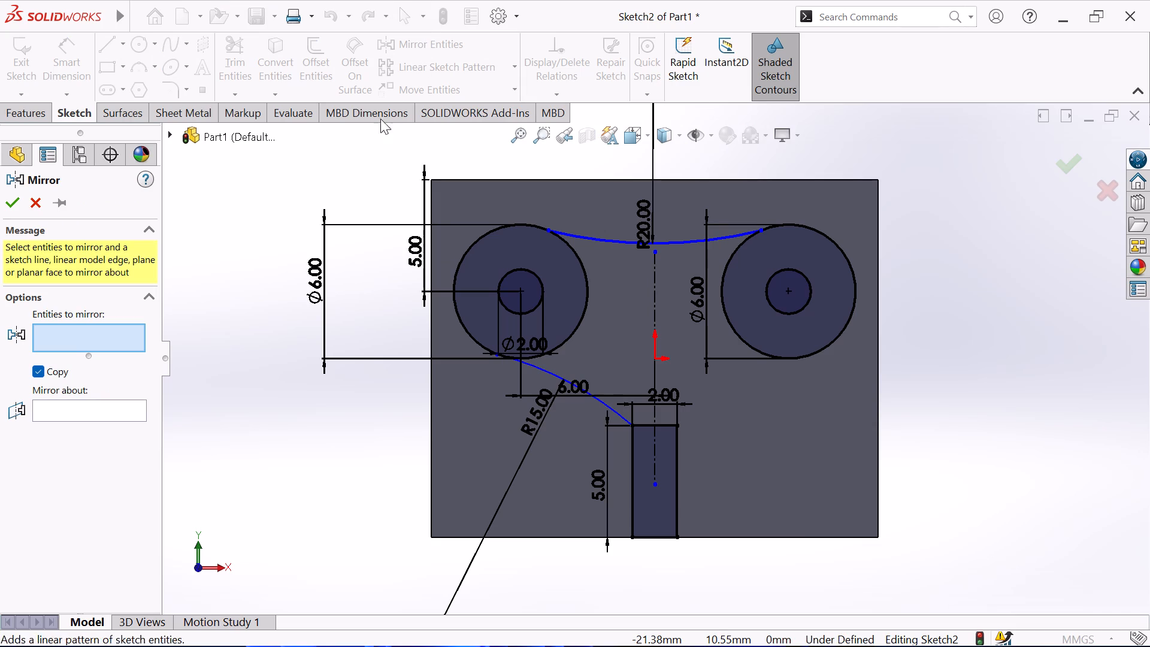
click(544, 372)
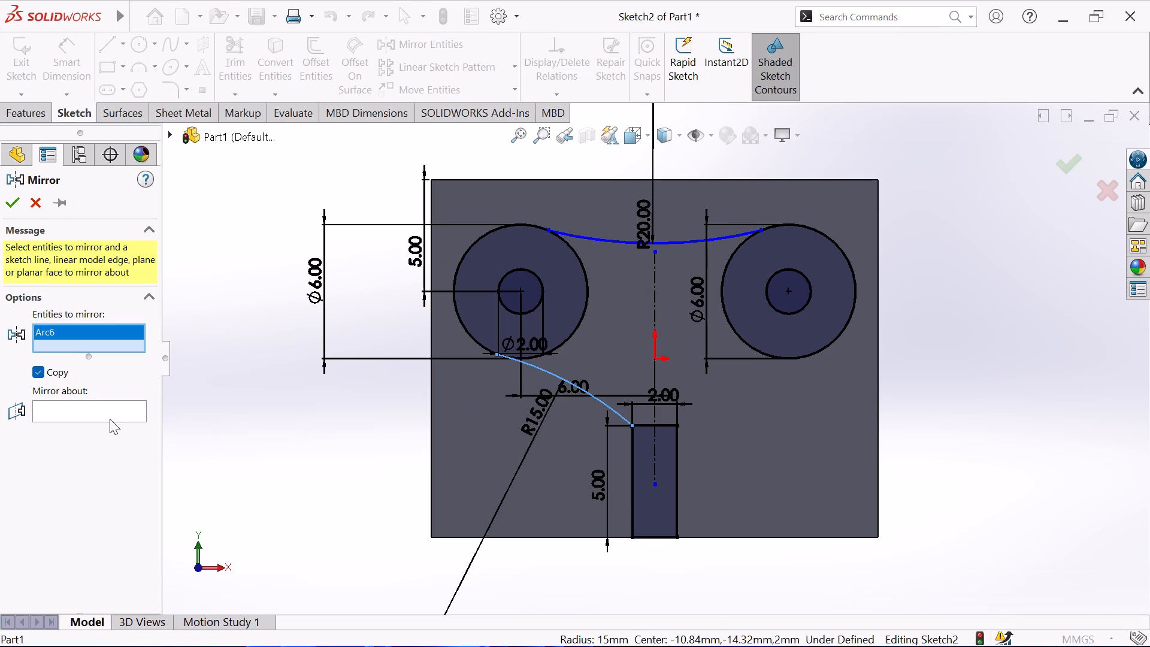
click(99, 414)
click(654, 302)
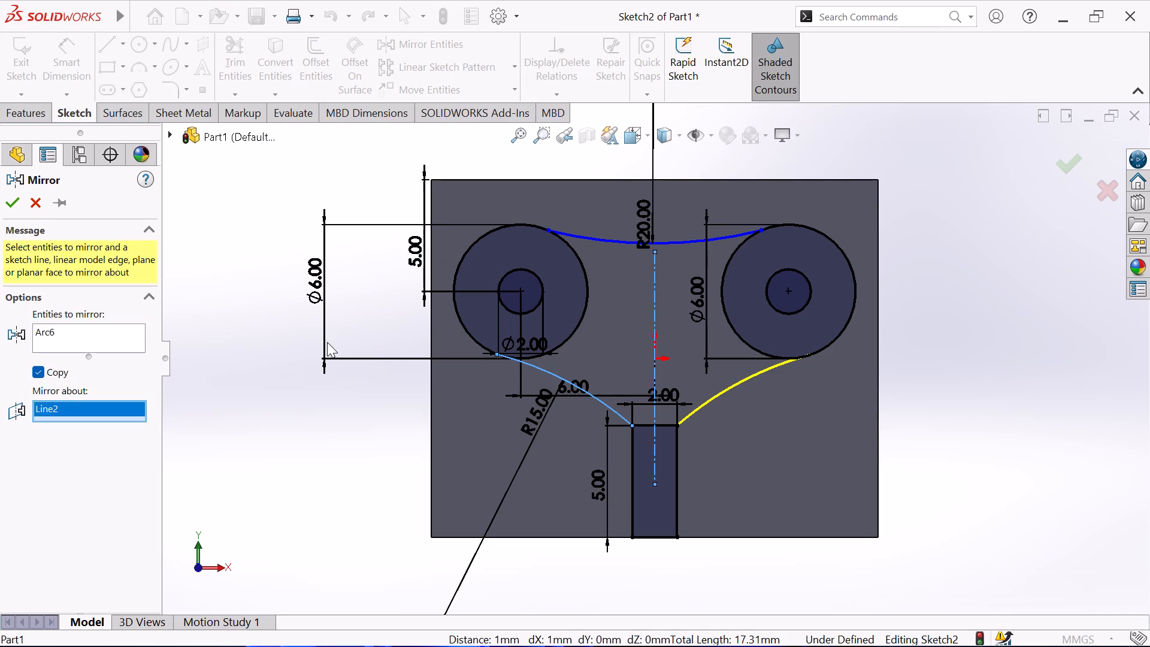
click(14, 204)
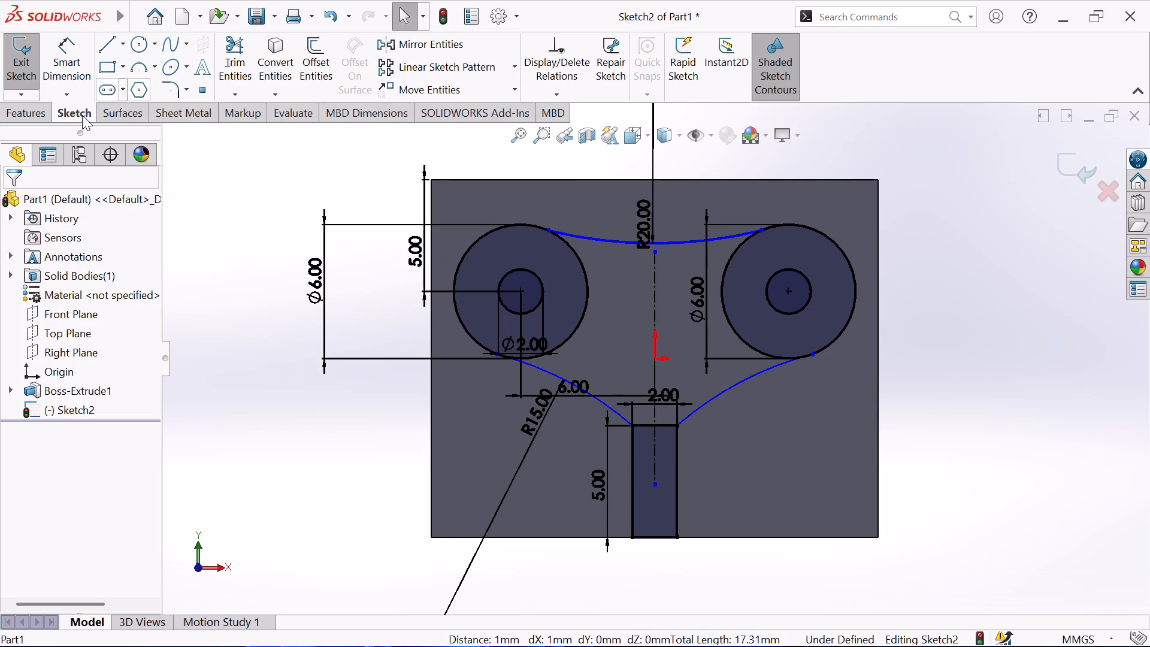
key(Escape)
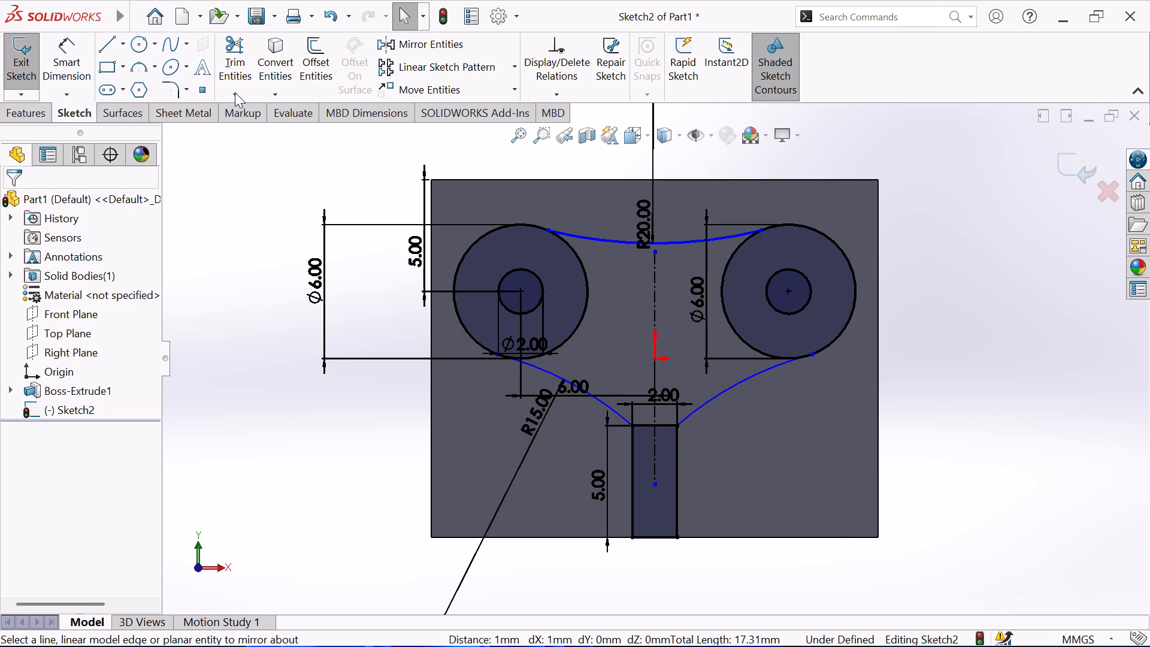
Trim the inner sides of both 6 mm circles and the rectangle's top edge using Trim to closest.
click(236, 71)
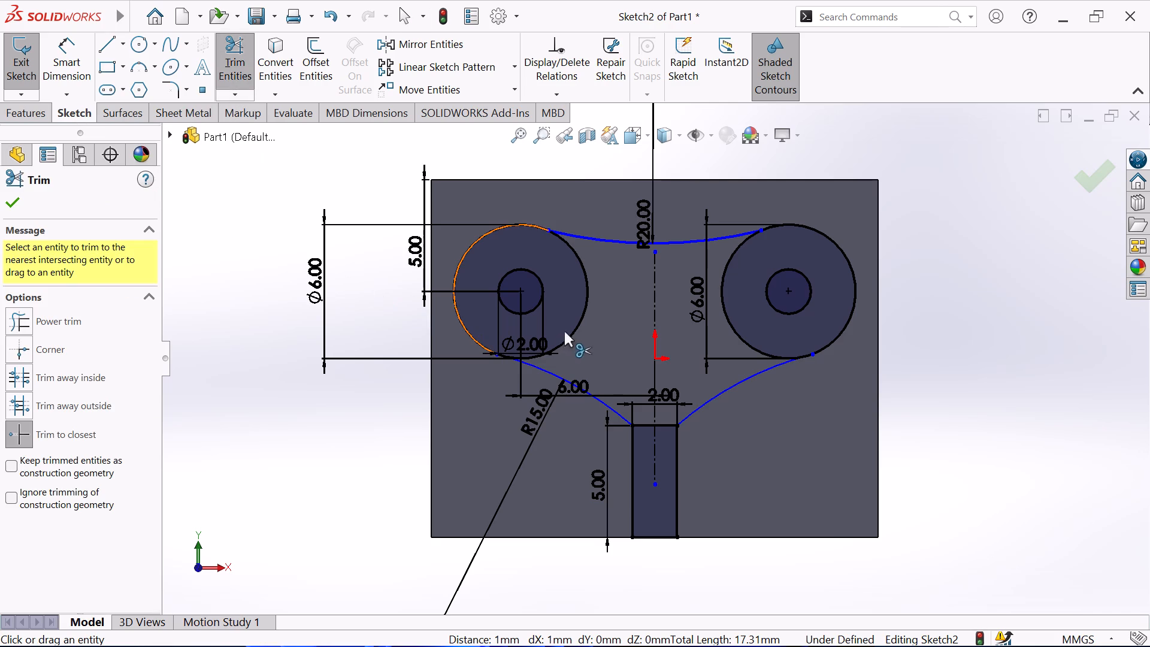
click(582, 300)
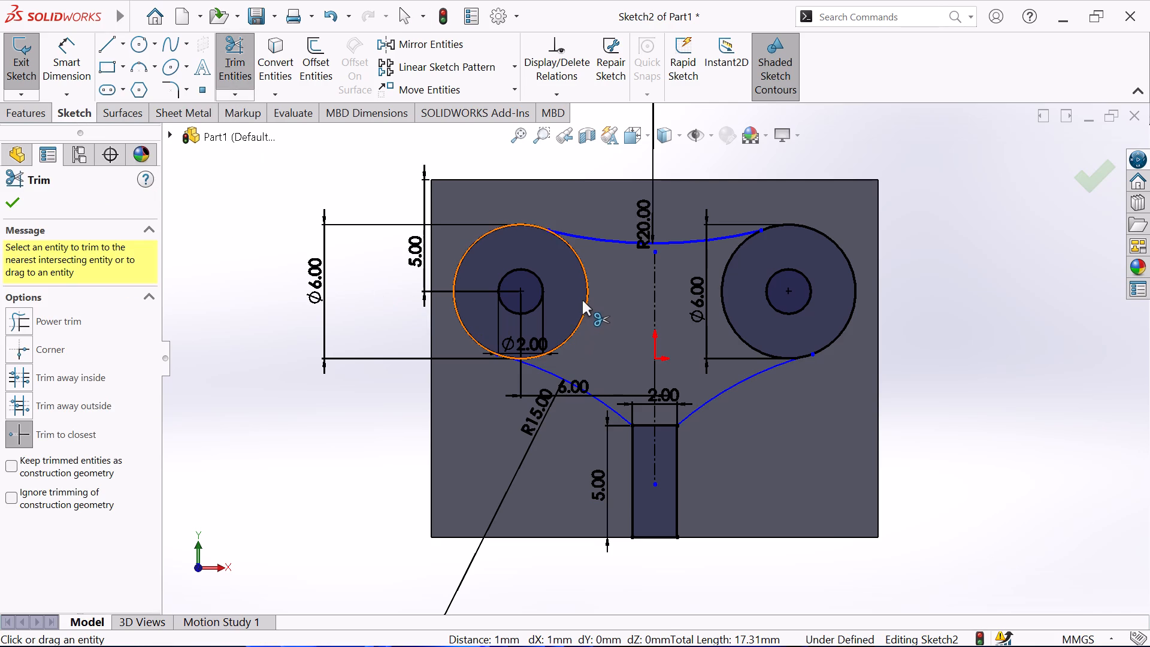
click(584, 305)
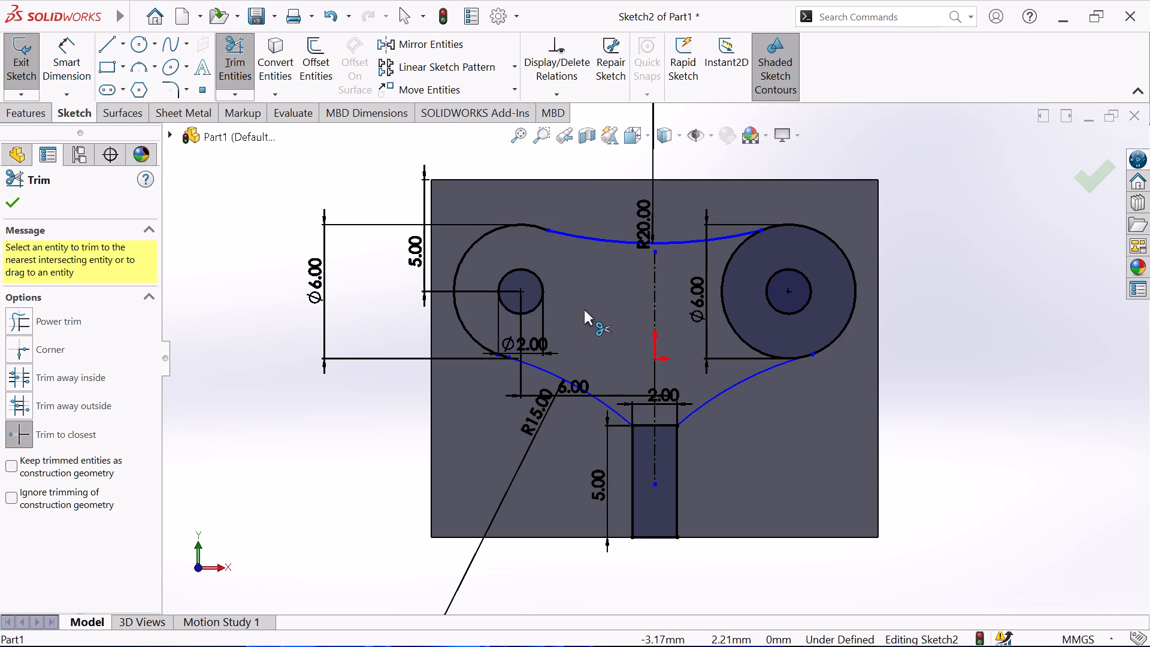
click(725, 268)
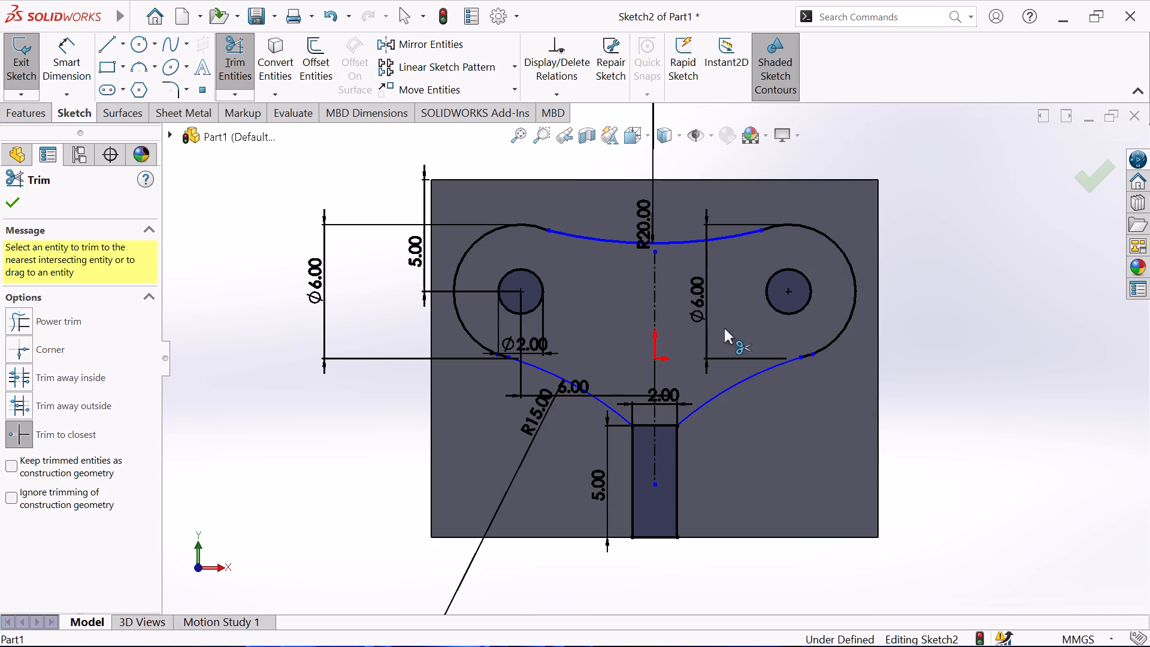
click(674, 425)
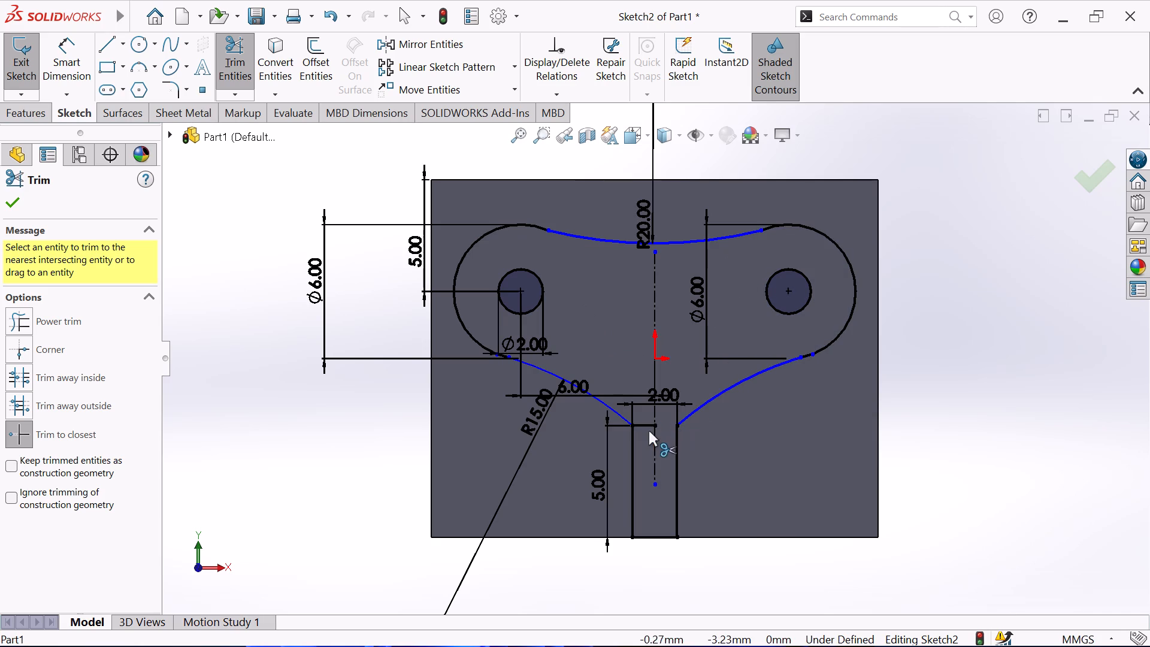
click(645, 426)
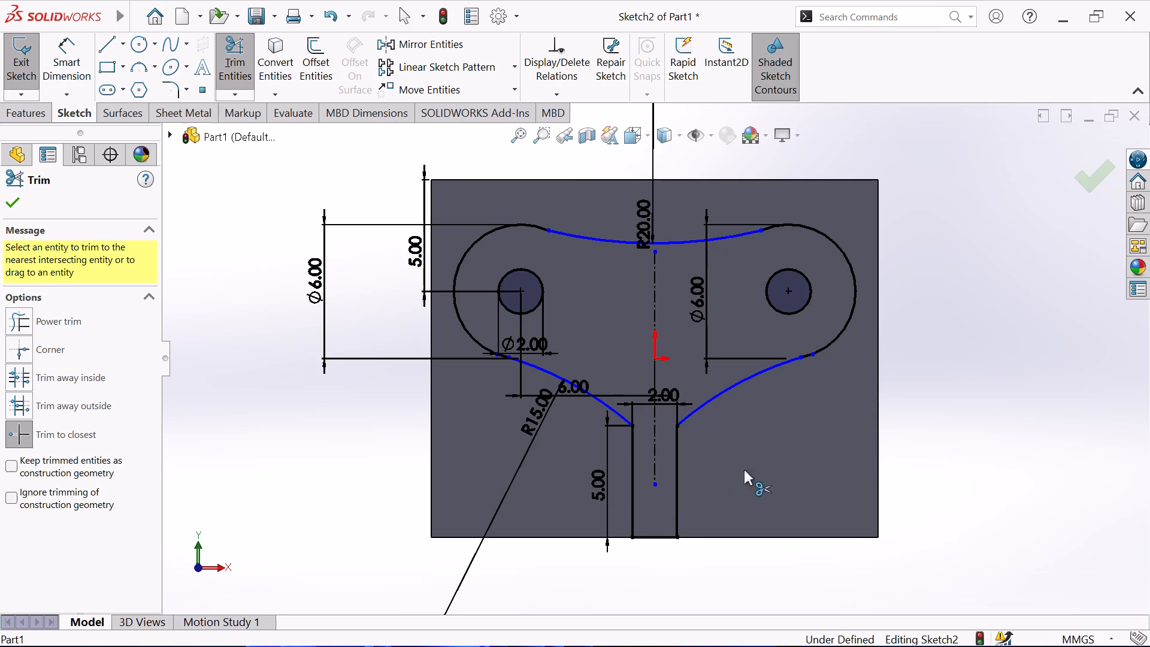
Trim the small leftover piece of the right 6 mm circle where it overlaps the end of the mirrored arc.
scroll(819, 349, down, 3)
scroll(772, 381, down, 3)
scroll(723, 361, down, 3)
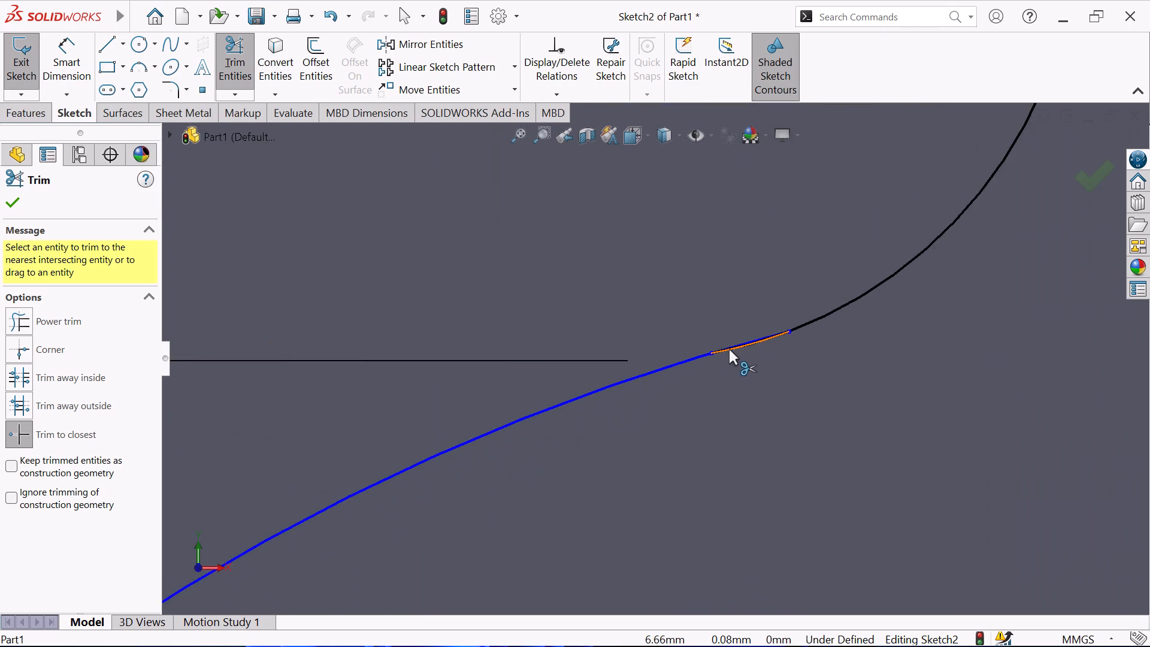
scroll(729, 349, down, 8)
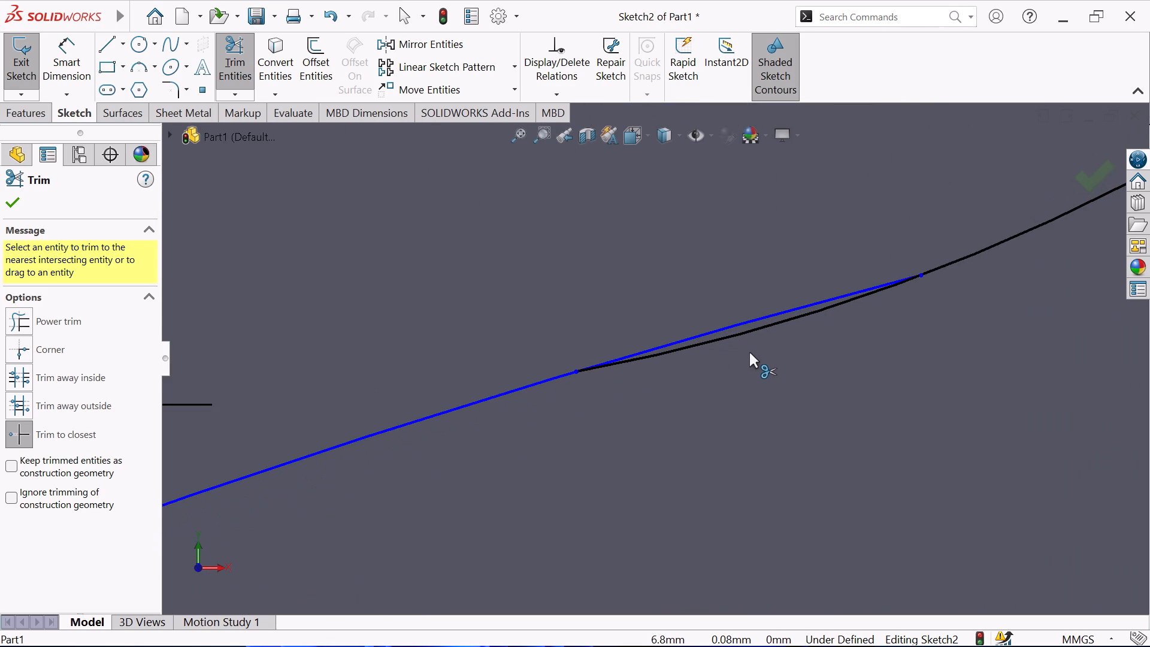
click(758, 328)
Trim the small leftover piece of the left 6 mm circle where it overlaps the end of the lower-left arc.
scroll(693, 352, up, 4)
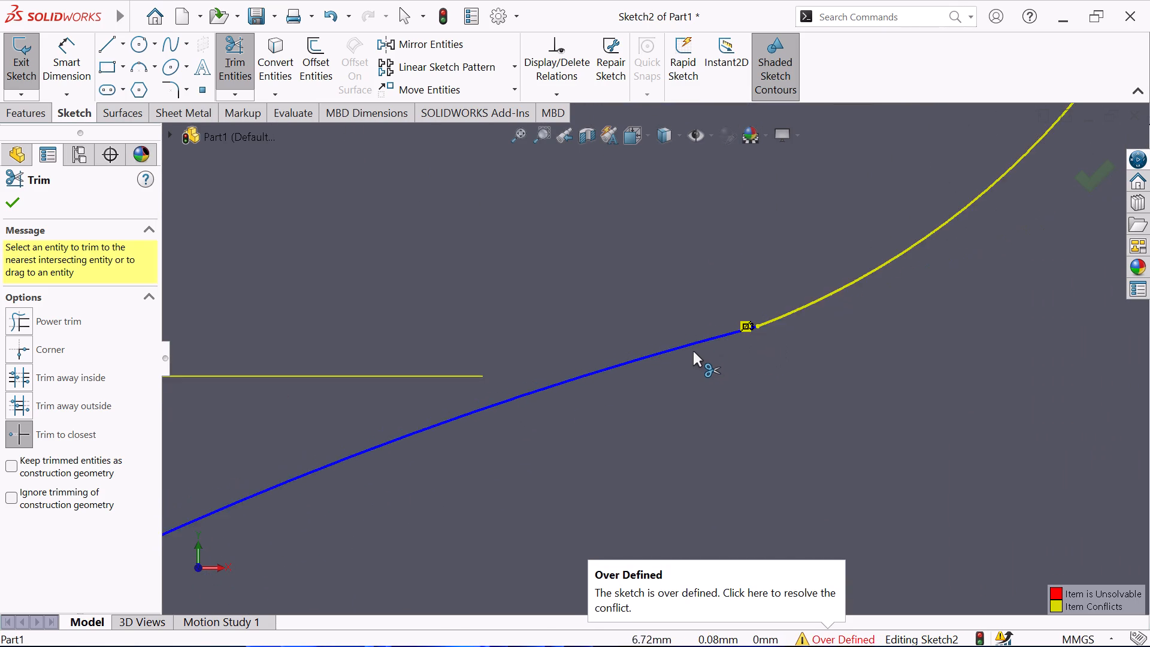
scroll(693, 351, up, 7)
scroll(517, 344, up, 4)
scroll(429, 362, up, 2)
scroll(431, 365, down, 4)
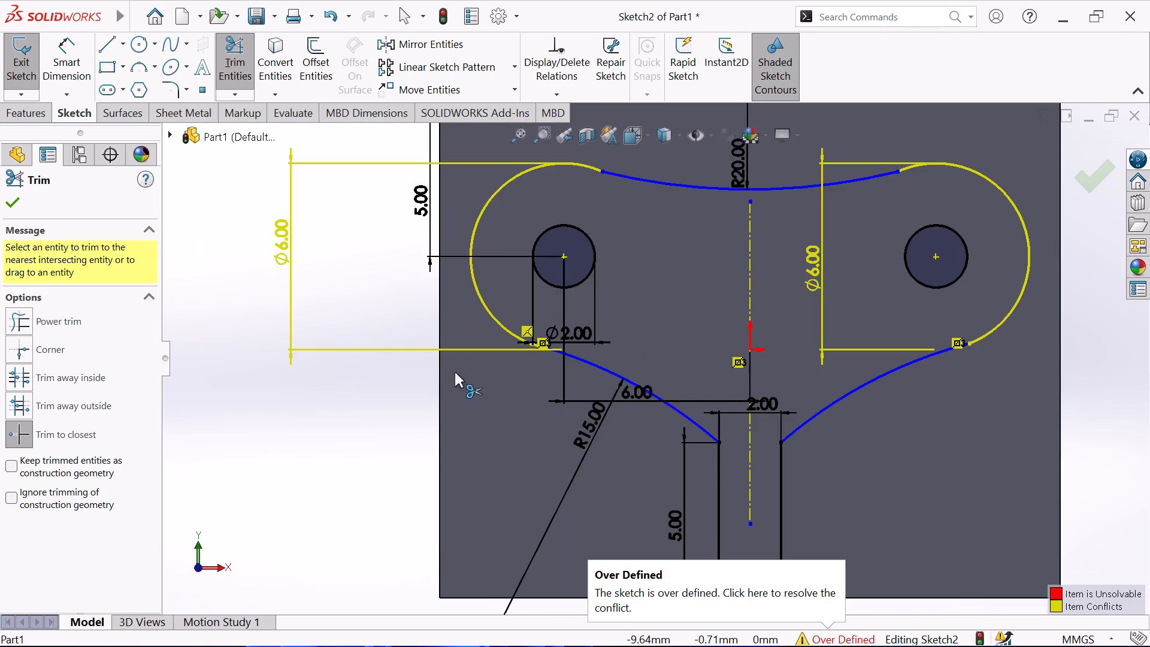
scroll(459, 371, down, 3)
scroll(522, 331, down, 4)
scroll(659, 304, down, 2)
scroll(812, 295, down, 8)
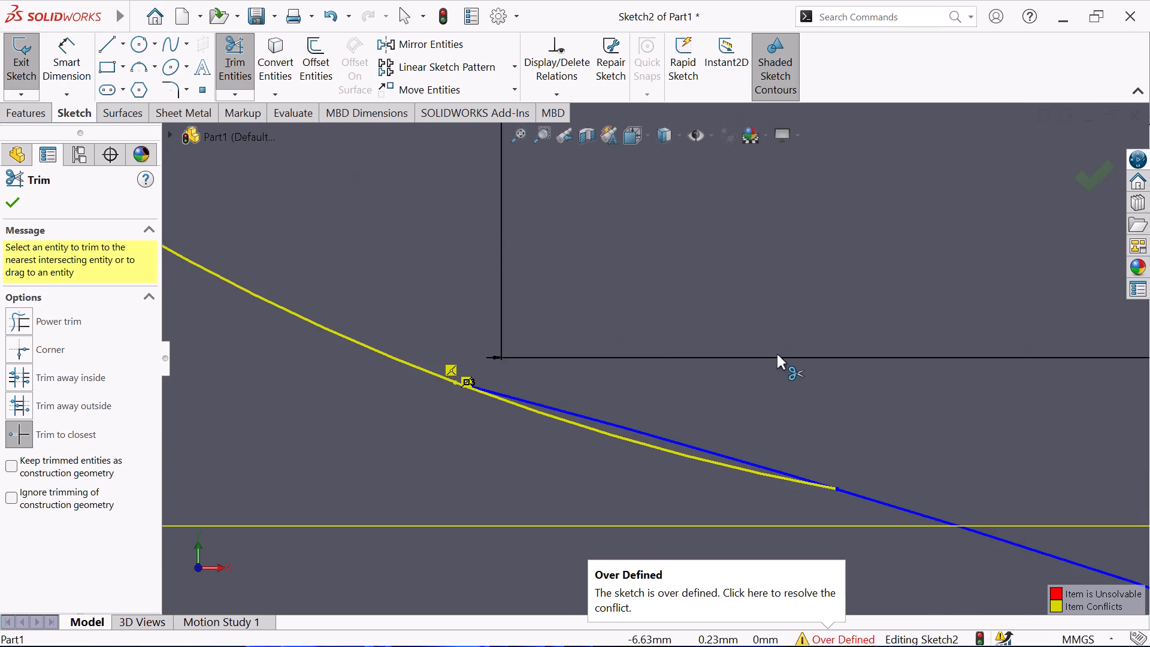
scroll(774, 357, down, 1)
click(653, 471)
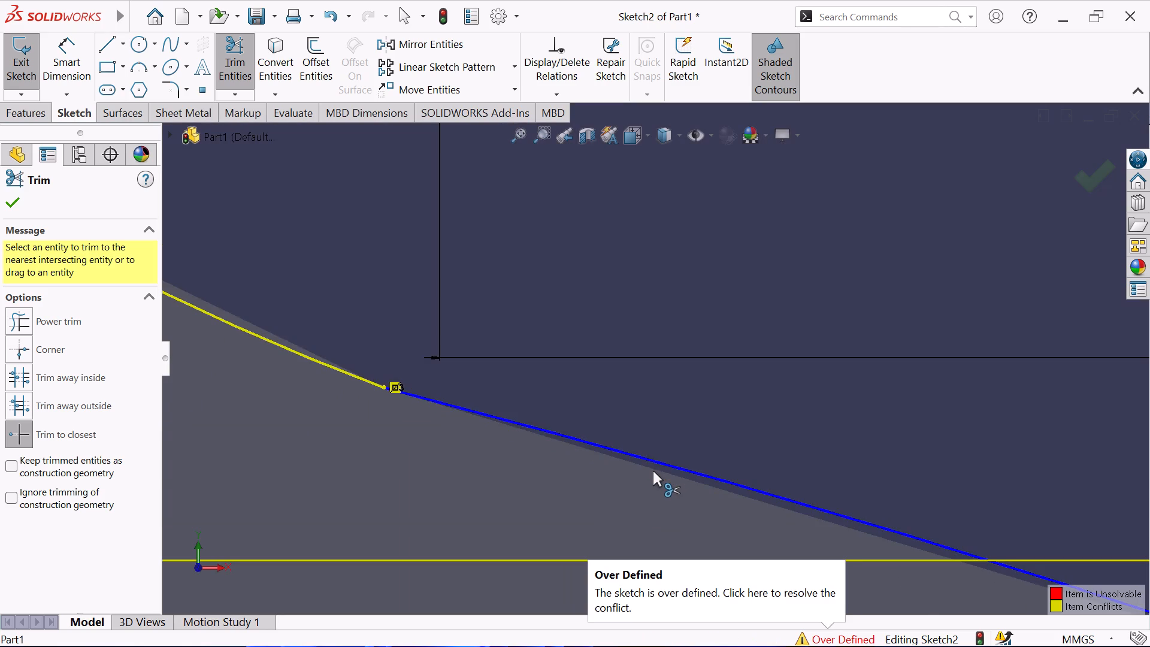
scroll(685, 403, up, 16)
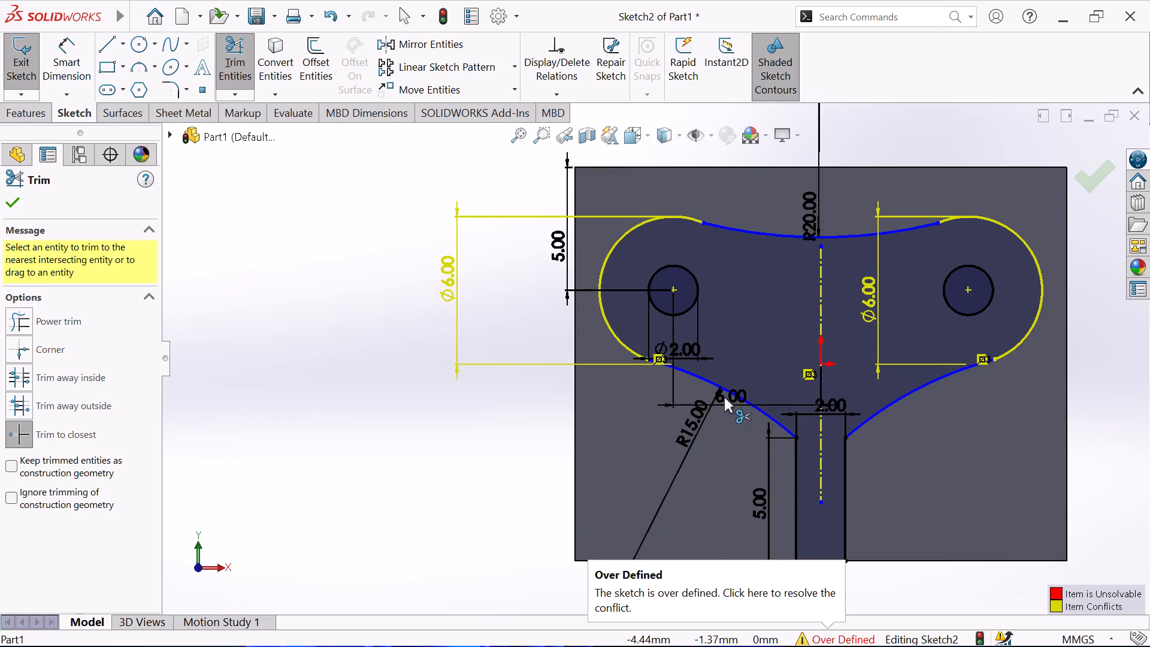
scroll(921, 394, up, 2)
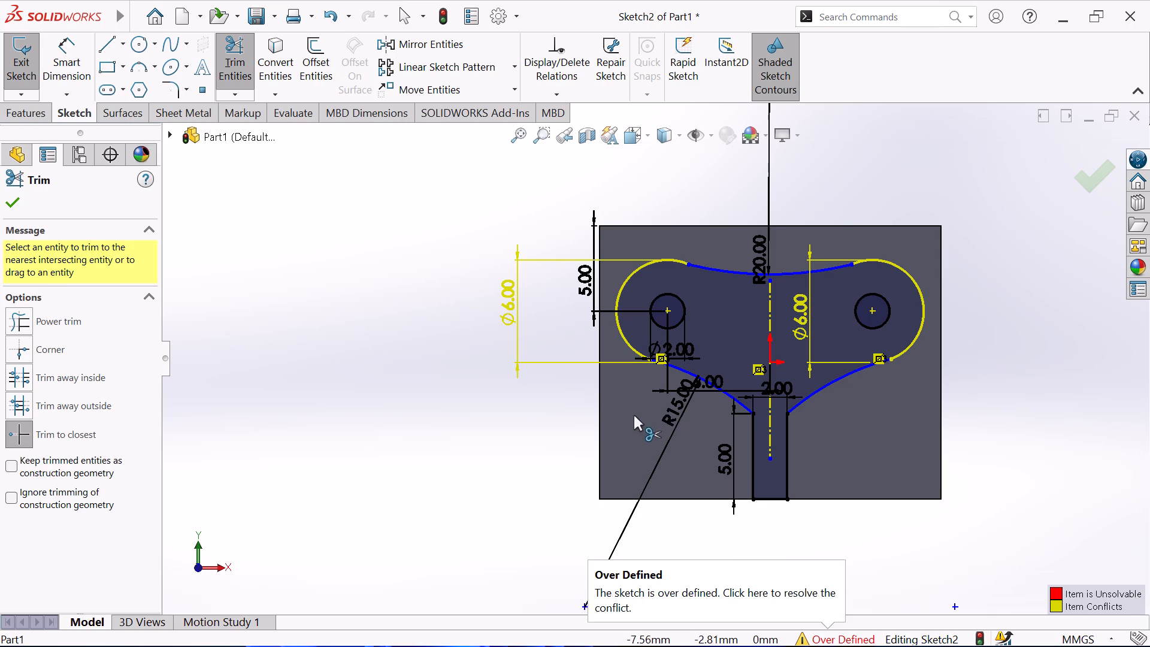
key(Escape)
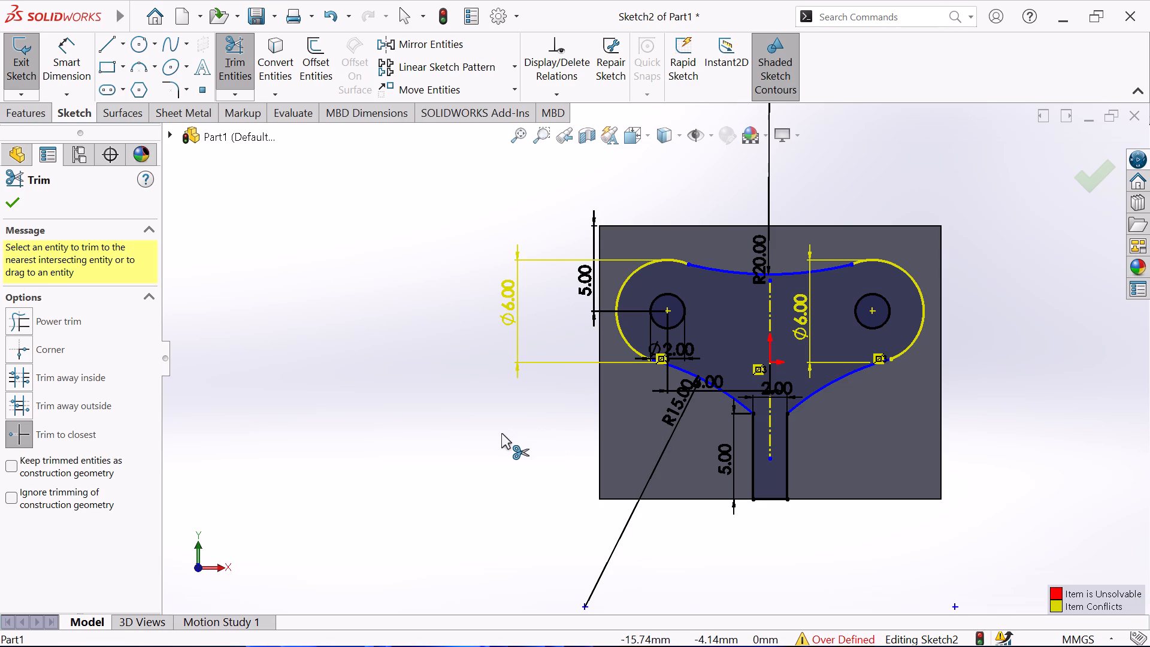
key(Escape)
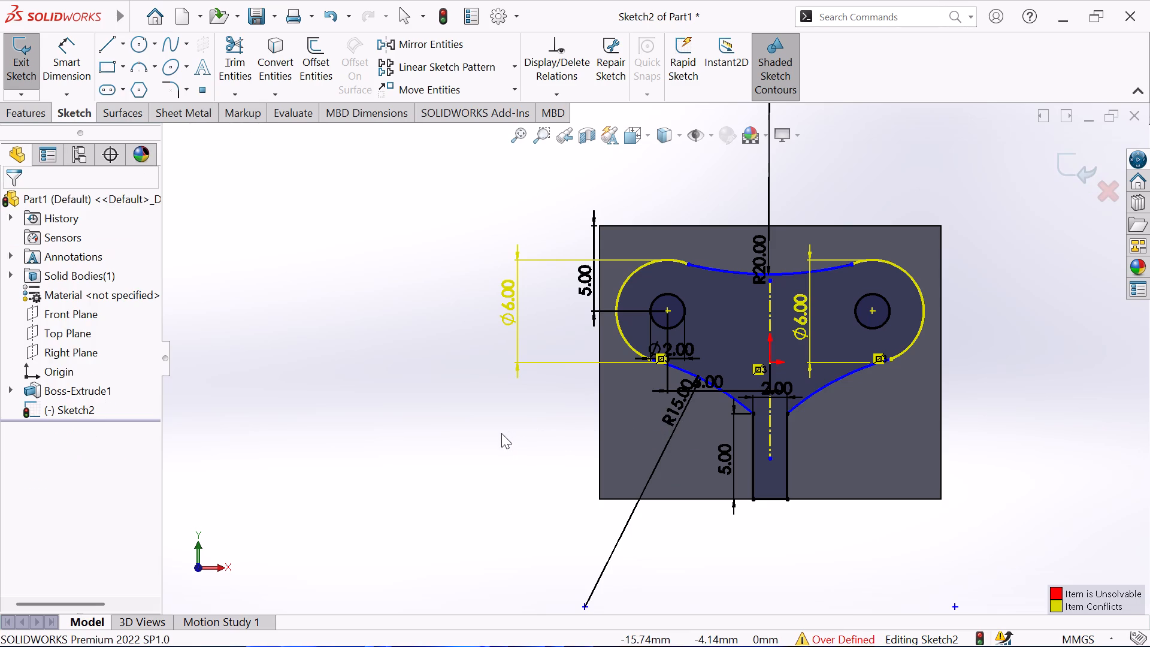
Examine the existing relations of the two lower connecting arcs and the upper 20 mm radius arc.
right_click(501, 433)
key(Escape)
scroll(881, 432, down, 2)
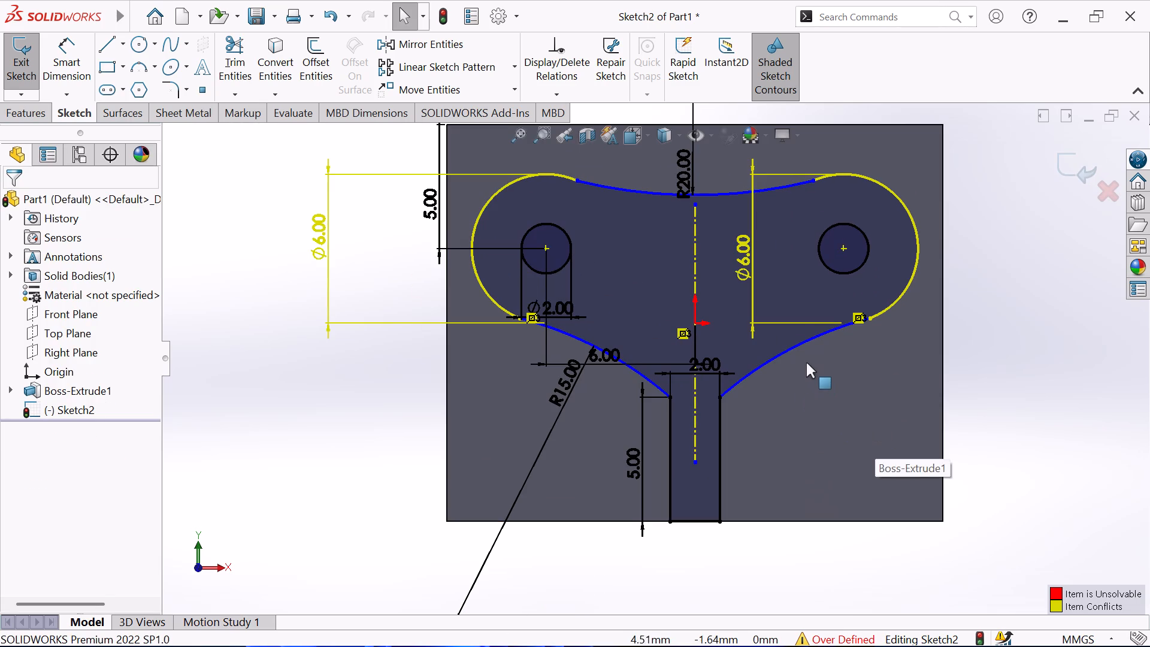
click(792, 346)
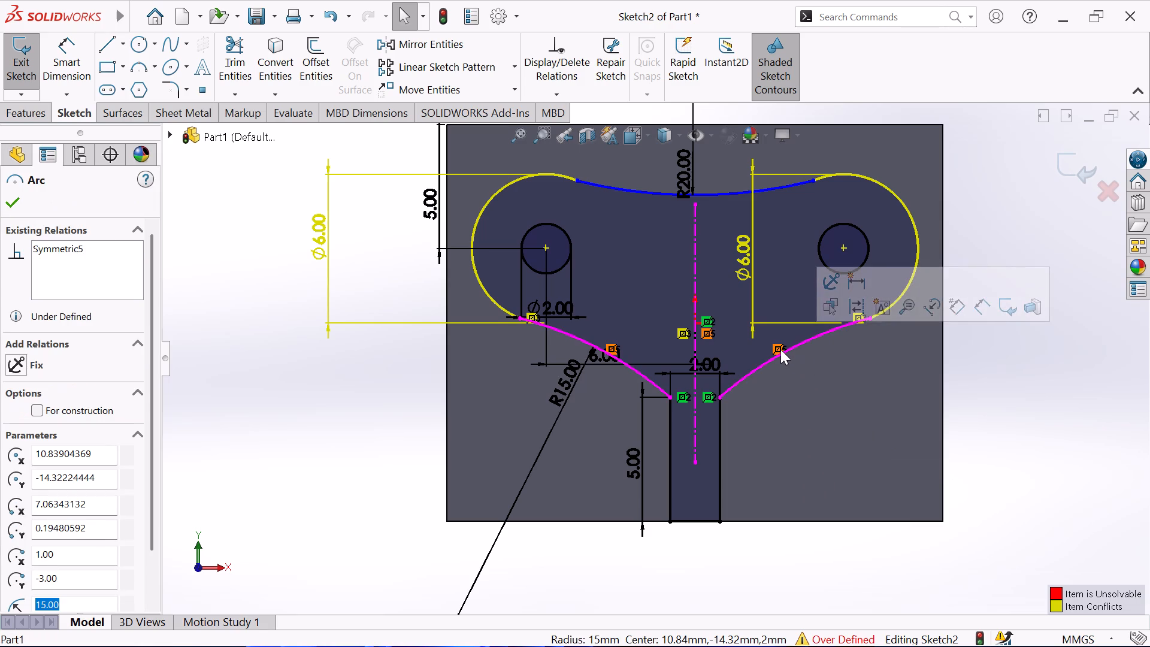
key(Escape)
click(647, 378)
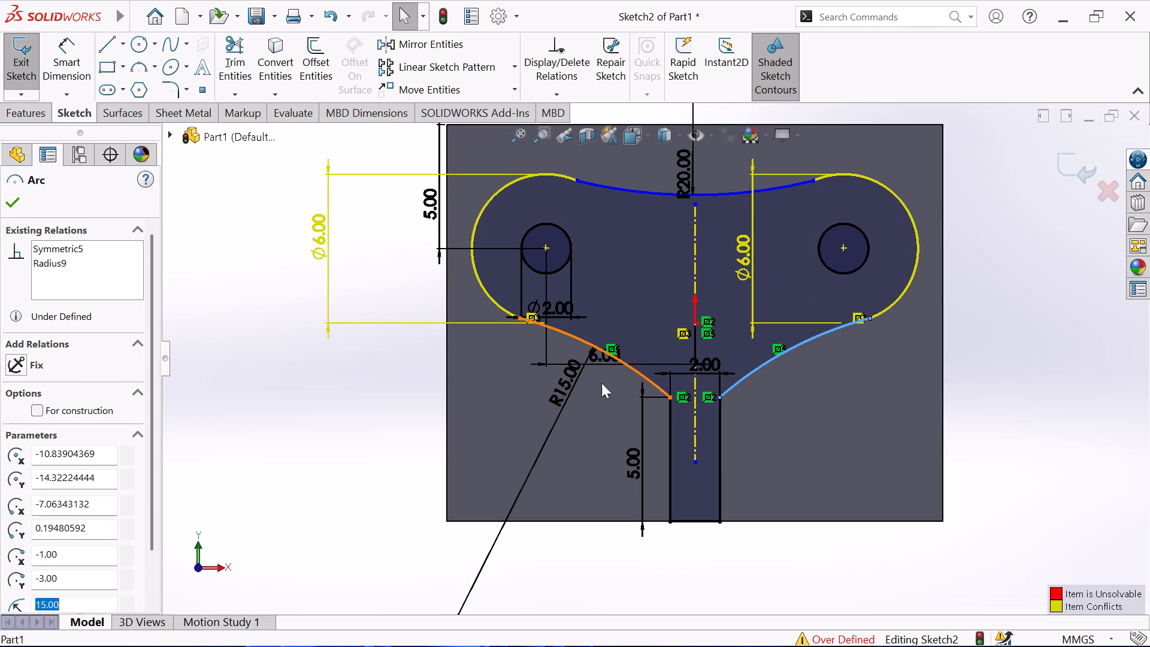
right_click(370, 388)
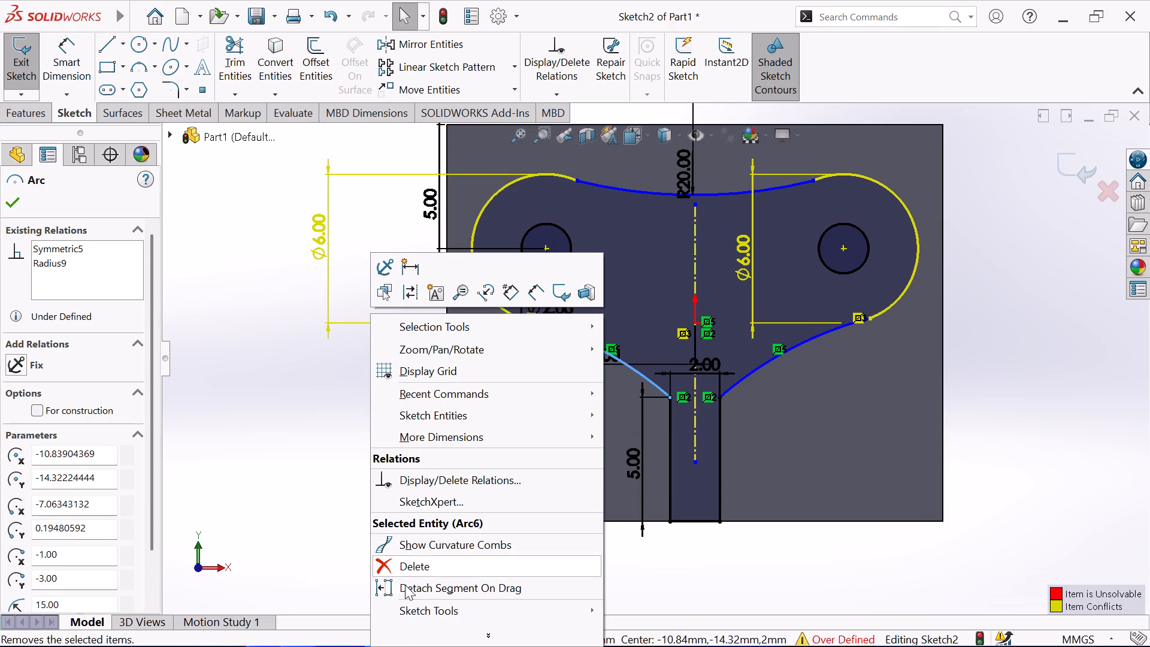
scroll(404, 592, down, 2)
click(329, 510)
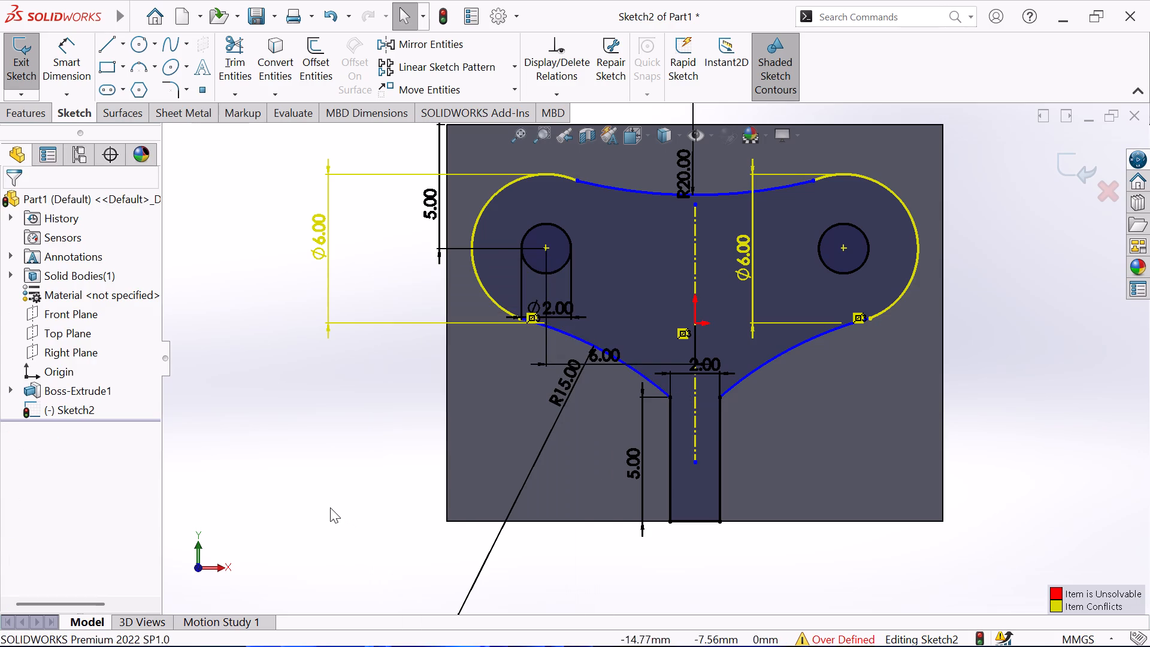
click(665, 192)
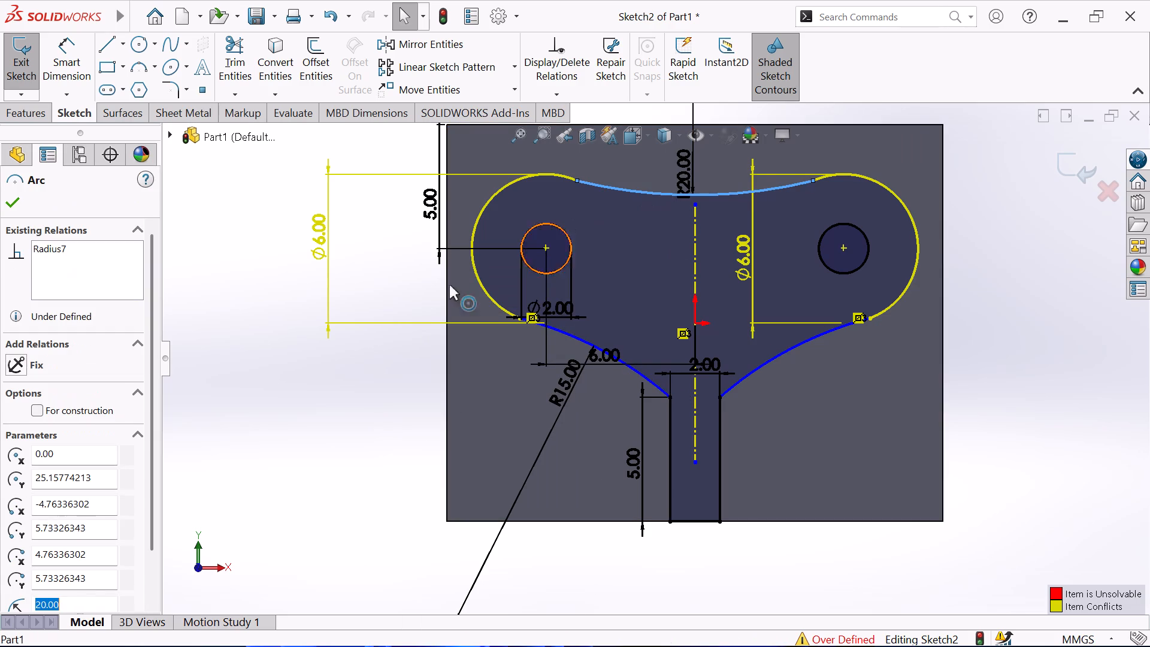
right_click(308, 378)
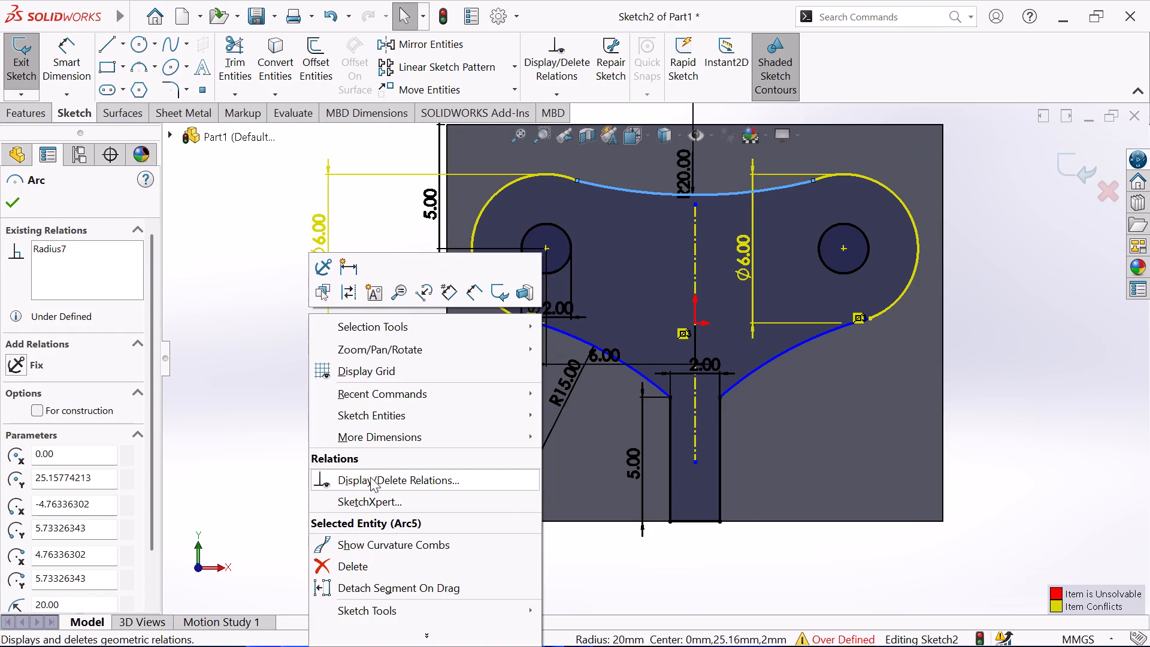
click(255, 510)
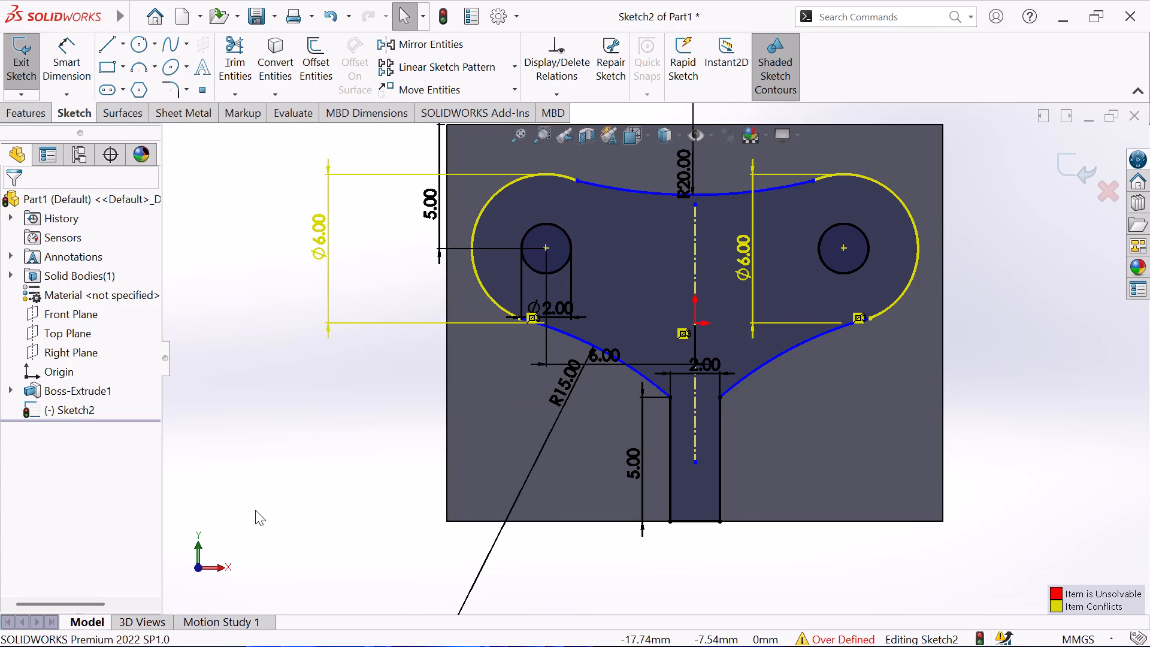
key(Escape)
Delete the 6 mm diameter dimension on the right-hand circular arc.
click(747, 249)
key(Delete)
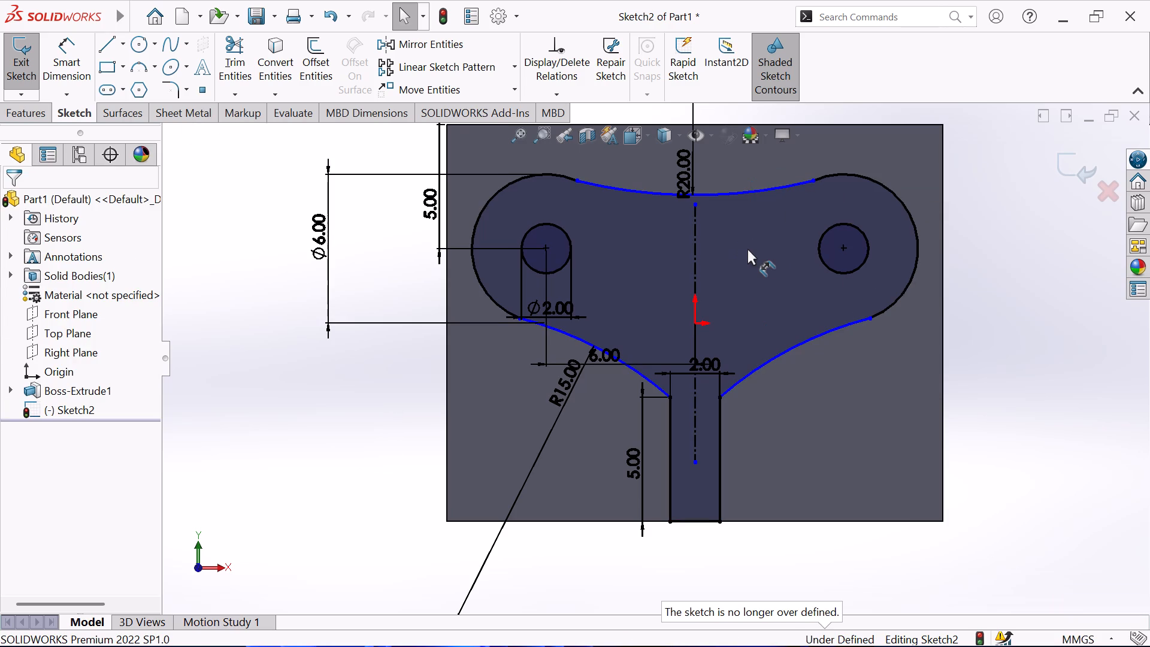
Close the key-profile sketch and extrude it 2 mm from the plate's face as a merged boss, leaving the two holes open.
scroll(758, 400, up, 1)
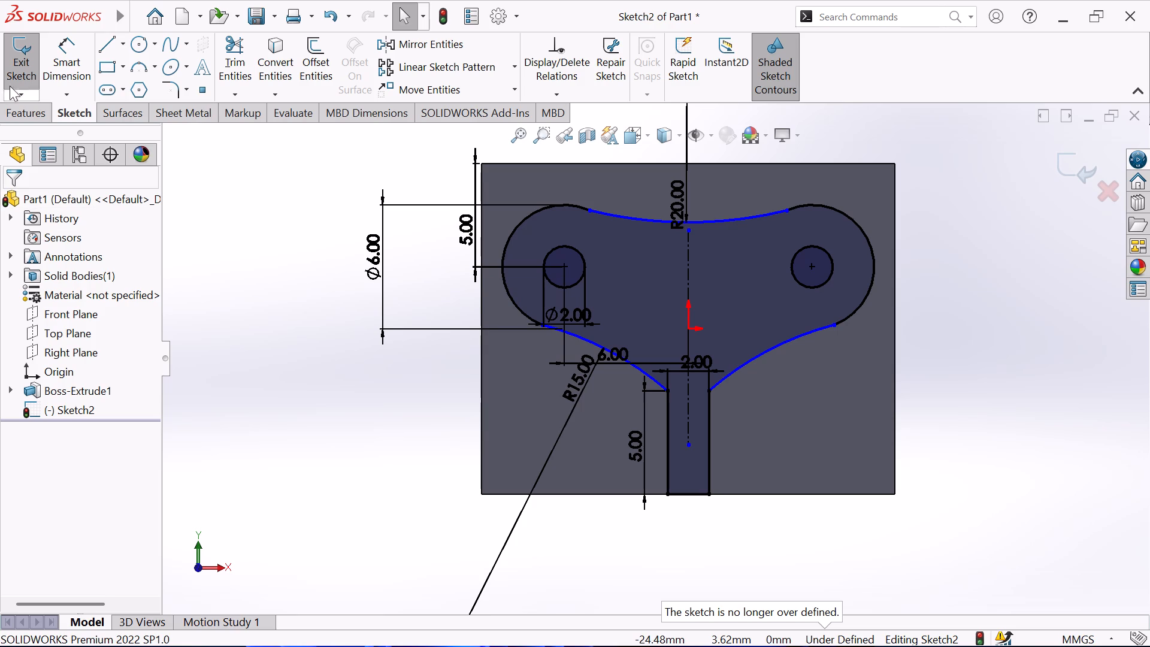
click(20, 56)
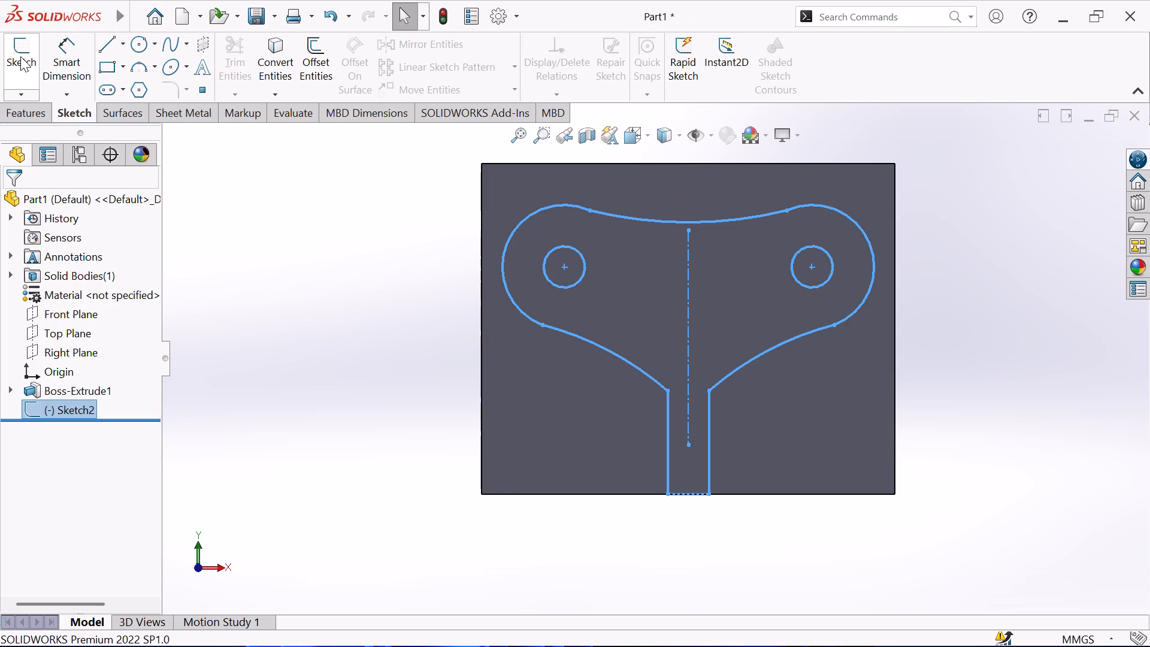
click(25, 121)
click(25, 58)
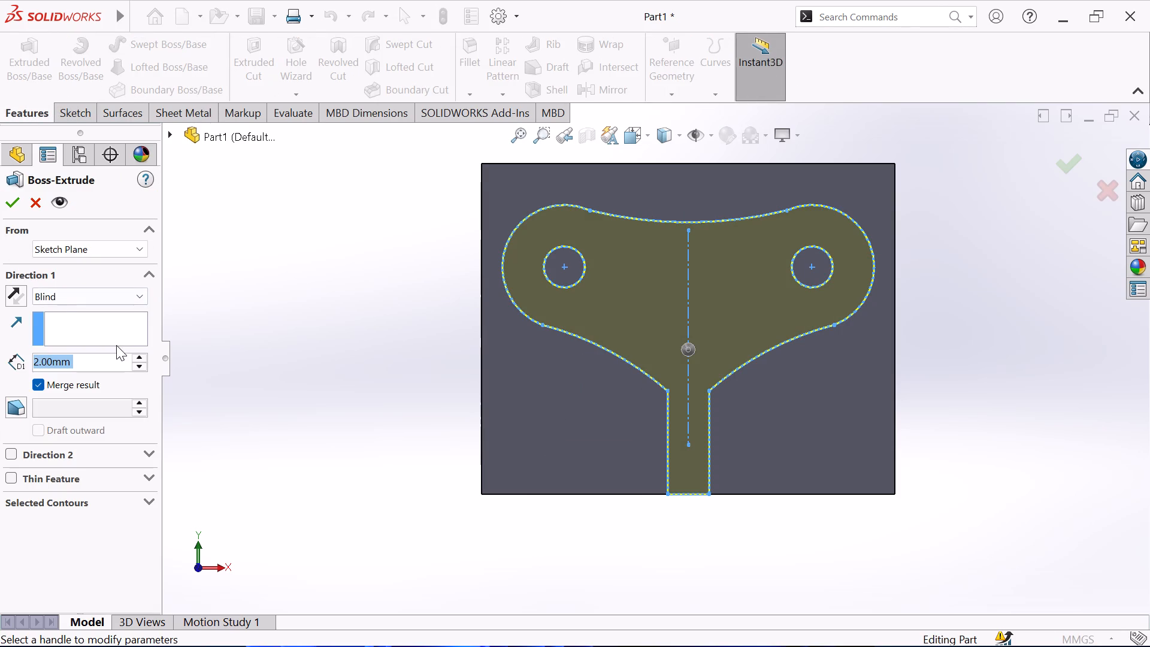
click(9, 195)
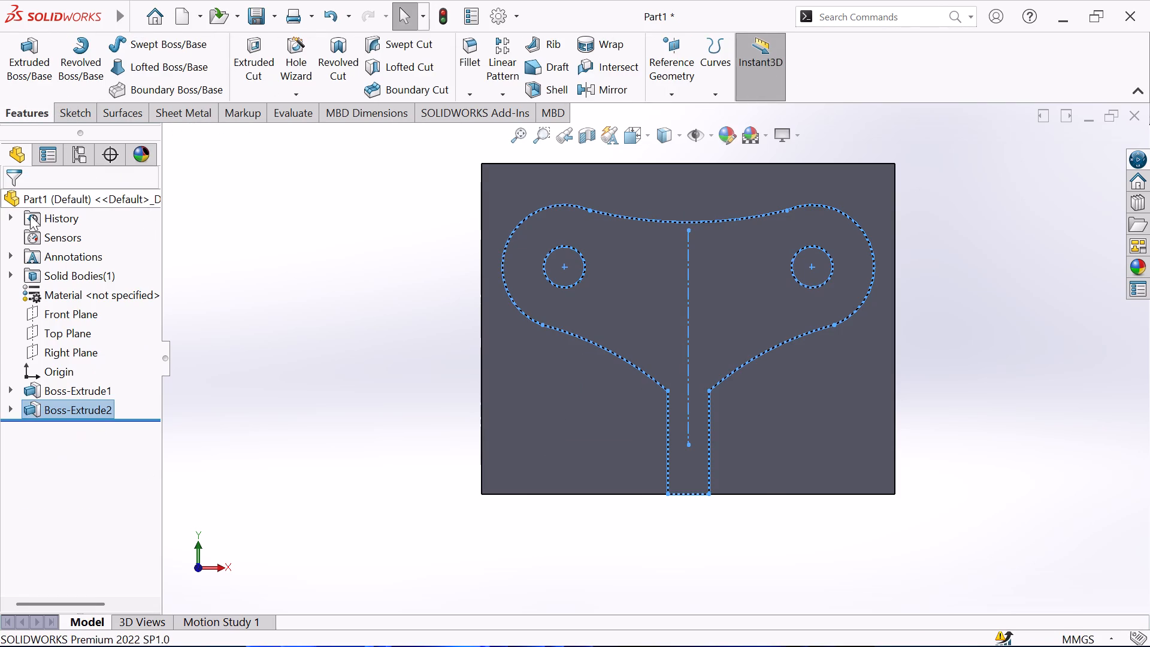
scroll(227, 322, up, 1)
middle_drag(227, 322, 271, 382)
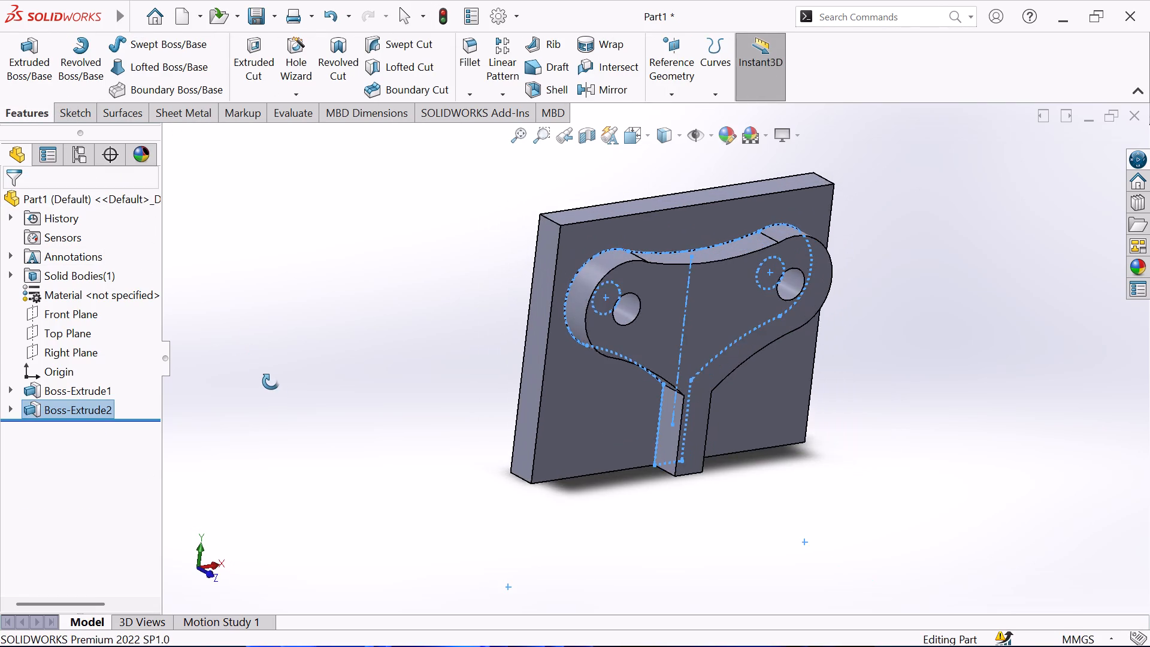
middle_drag(271, 382, 226, 340)
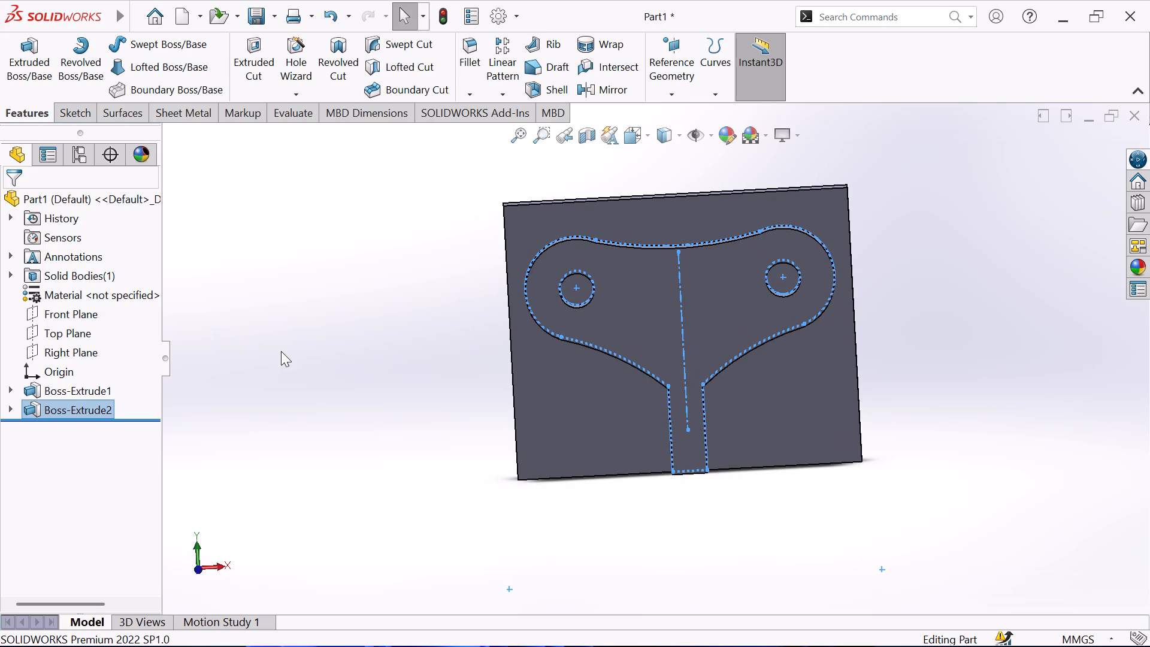
key(Escape)
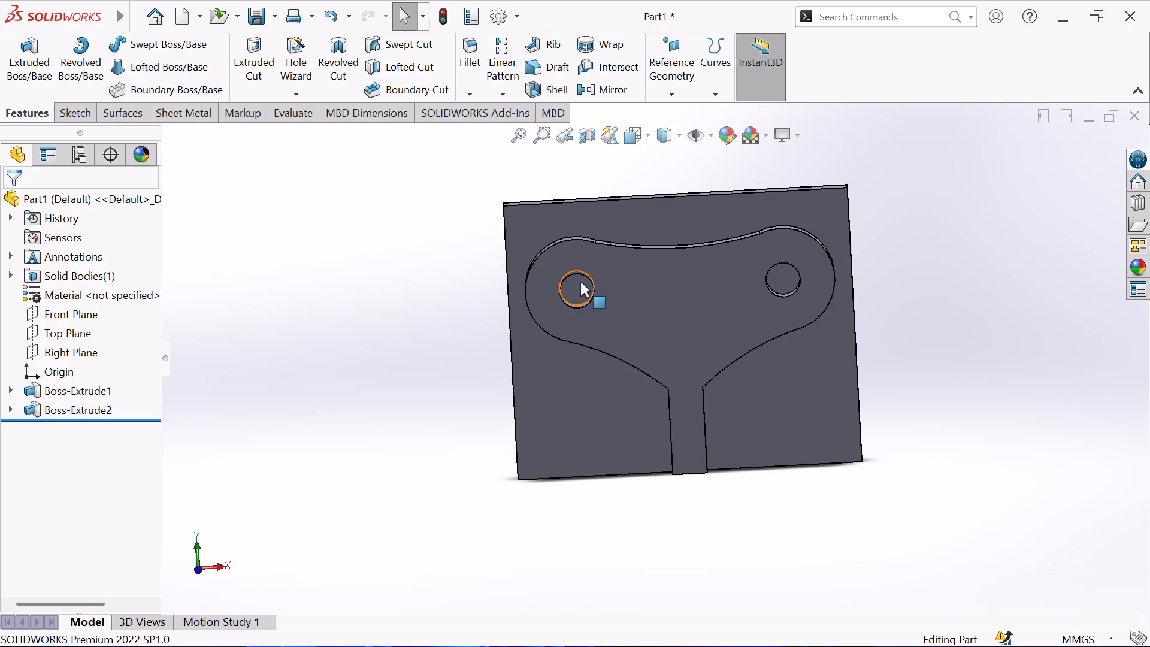
Sketch on the plate face inside the holes, converting both 2 mm hole circles into sketch entities, and exit the sketch.
click(577, 283)
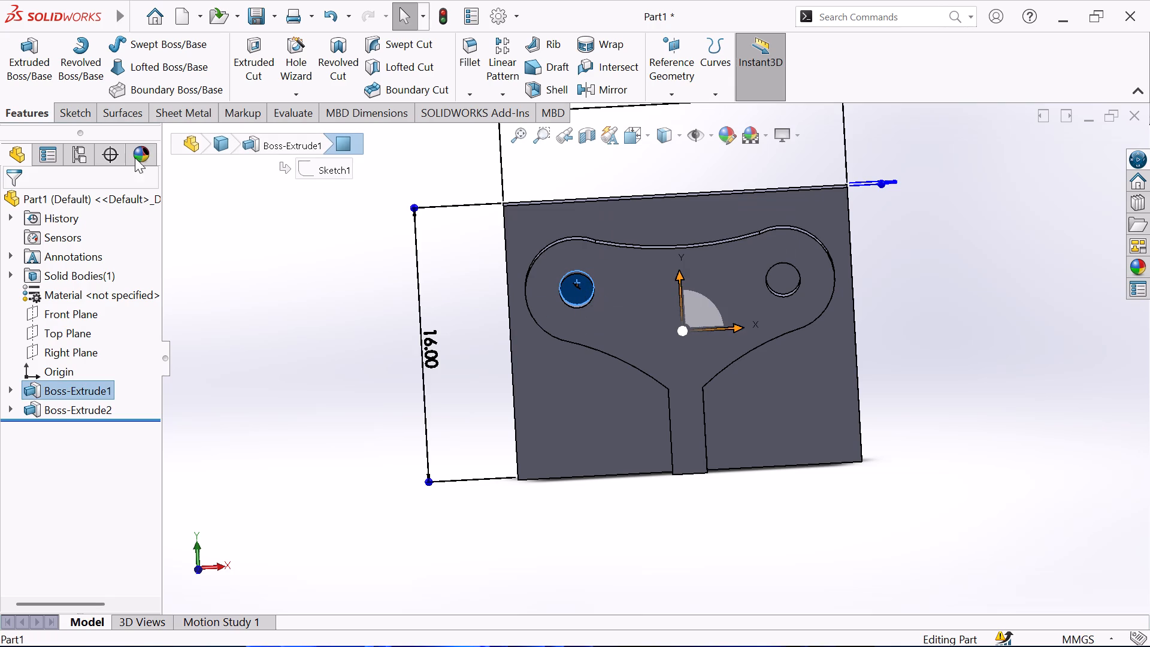
click(75, 116)
click(25, 54)
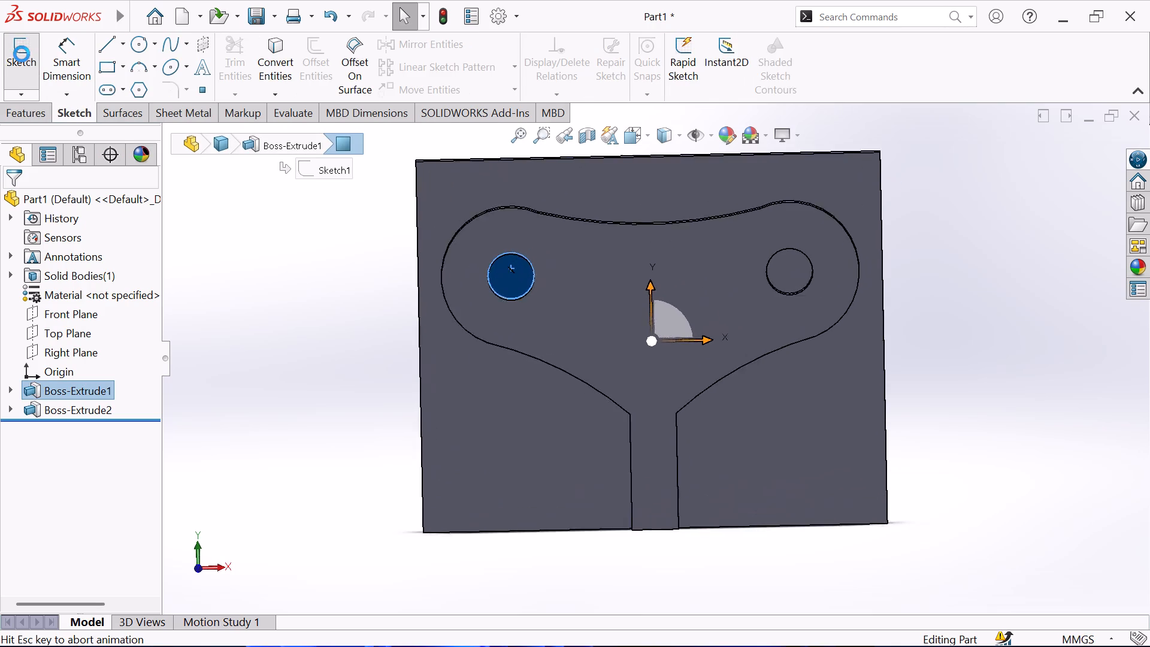
click(274, 61)
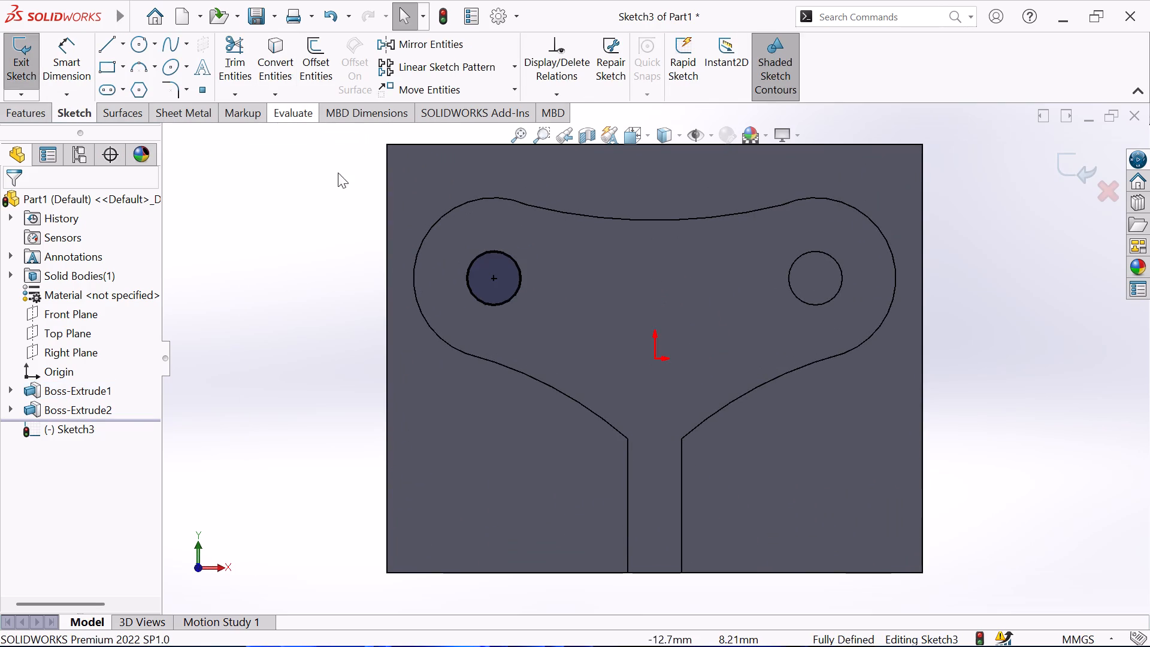
click(810, 280)
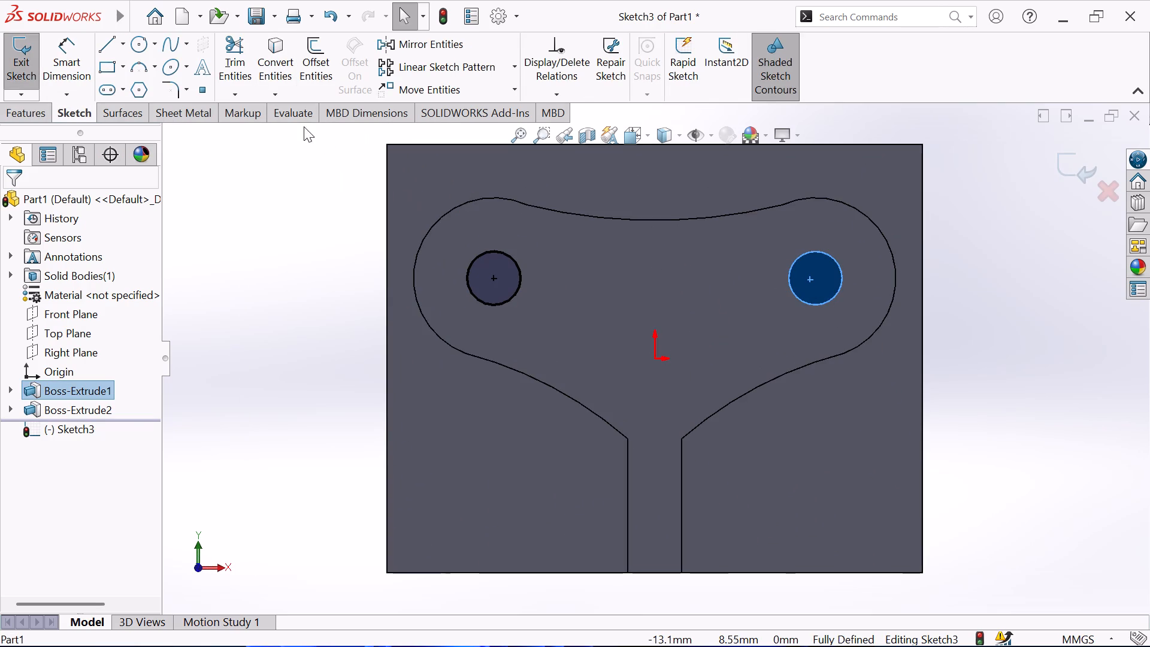
click(278, 62)
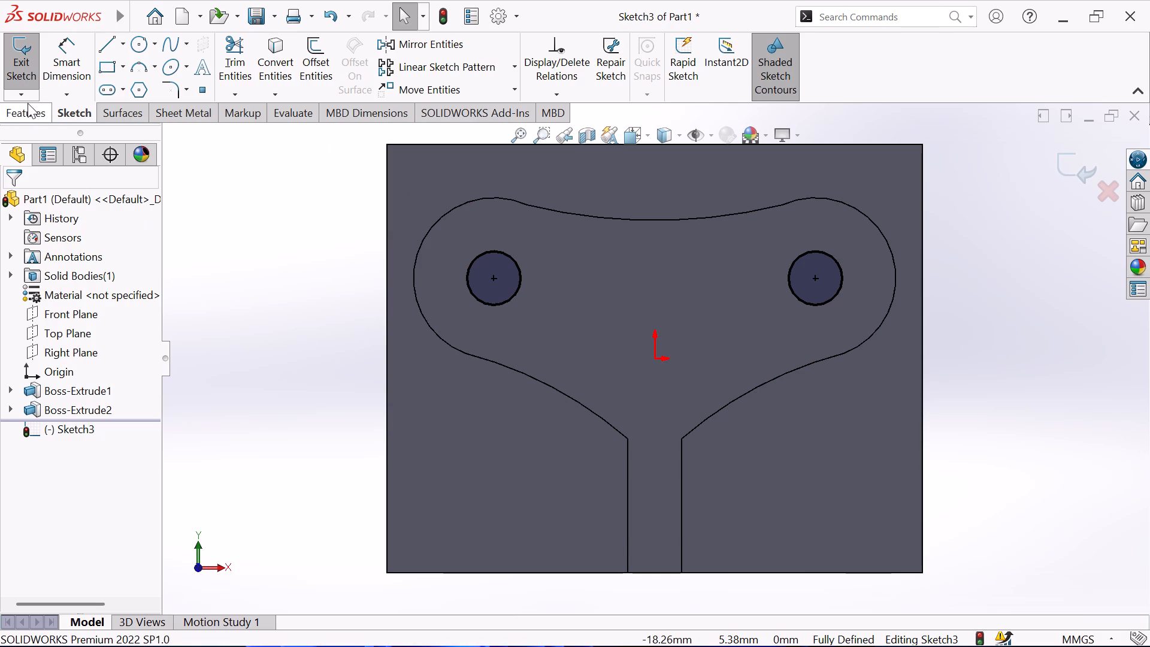
click(27, 102)
click(24, 114)
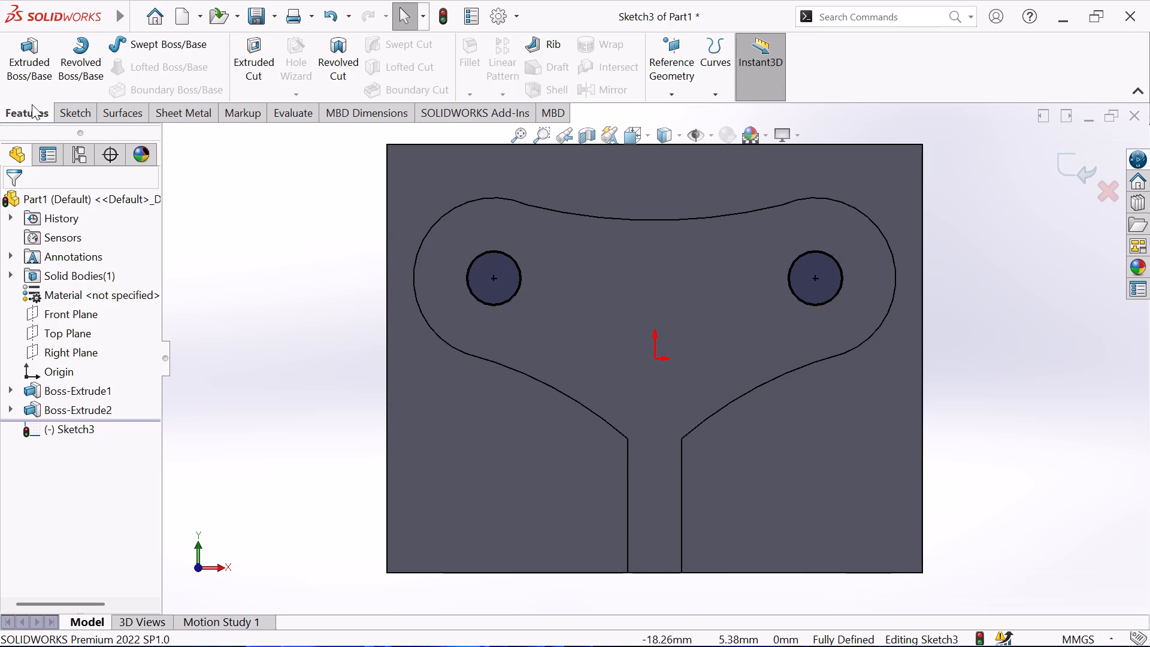
click(74, 112)
click(27, 55)
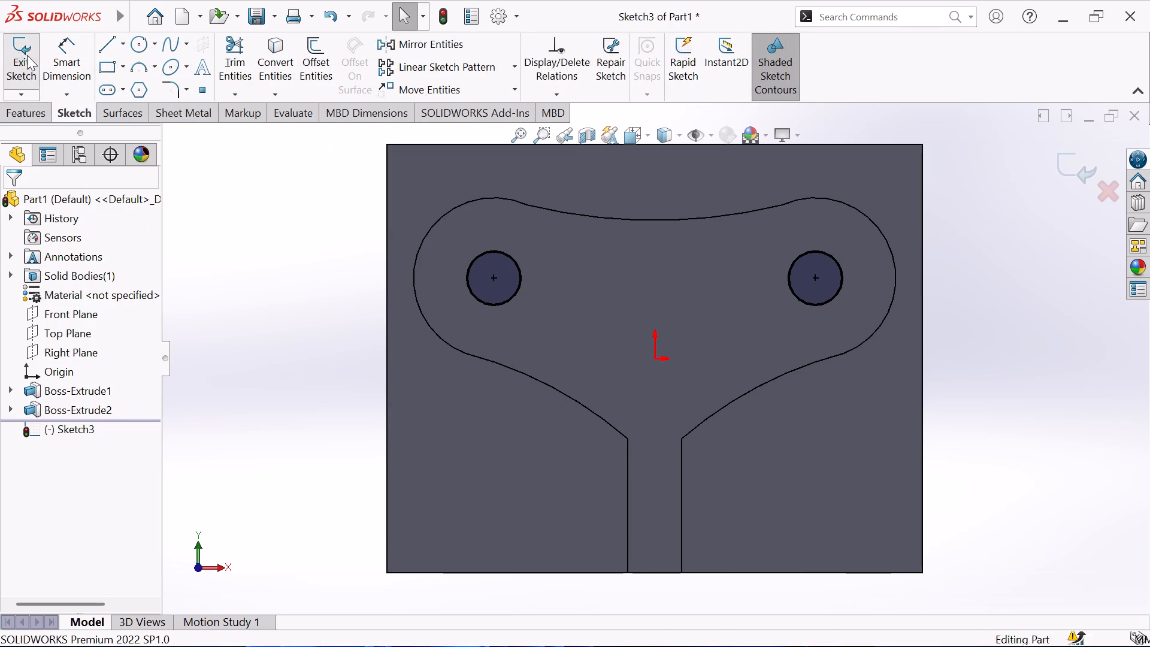
Extrude the two converted circles 5 mm outward from the plate face as merged pins.
click(18, 114)
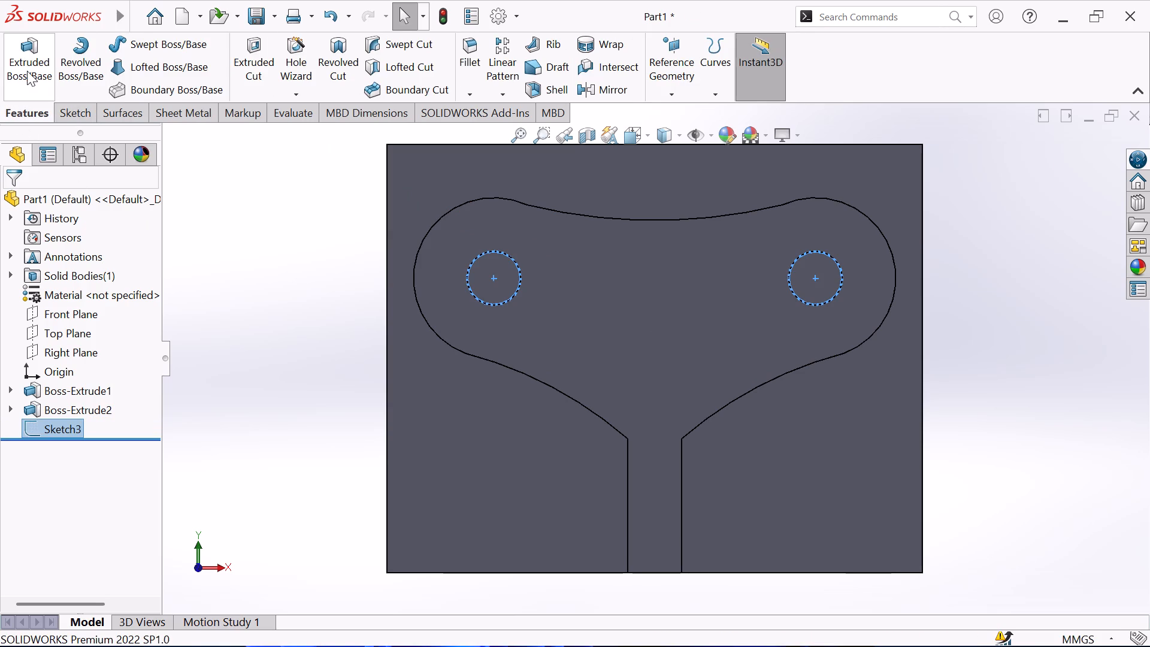
click(27, 71)
scroll(230, 252, up, 2)
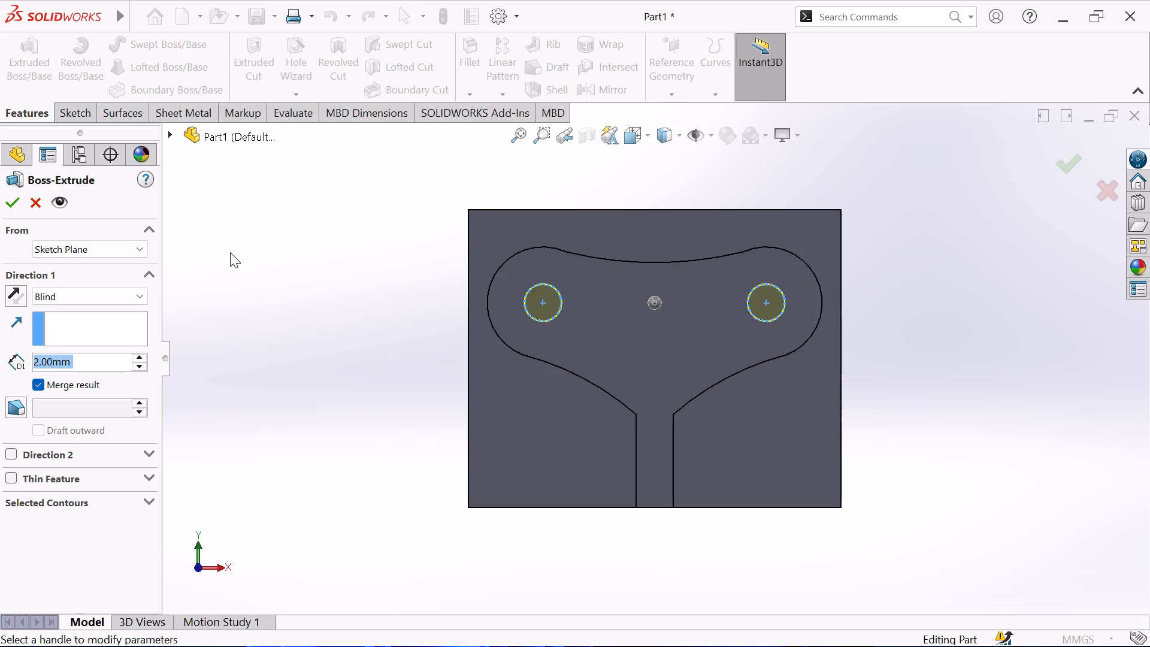
key(5)
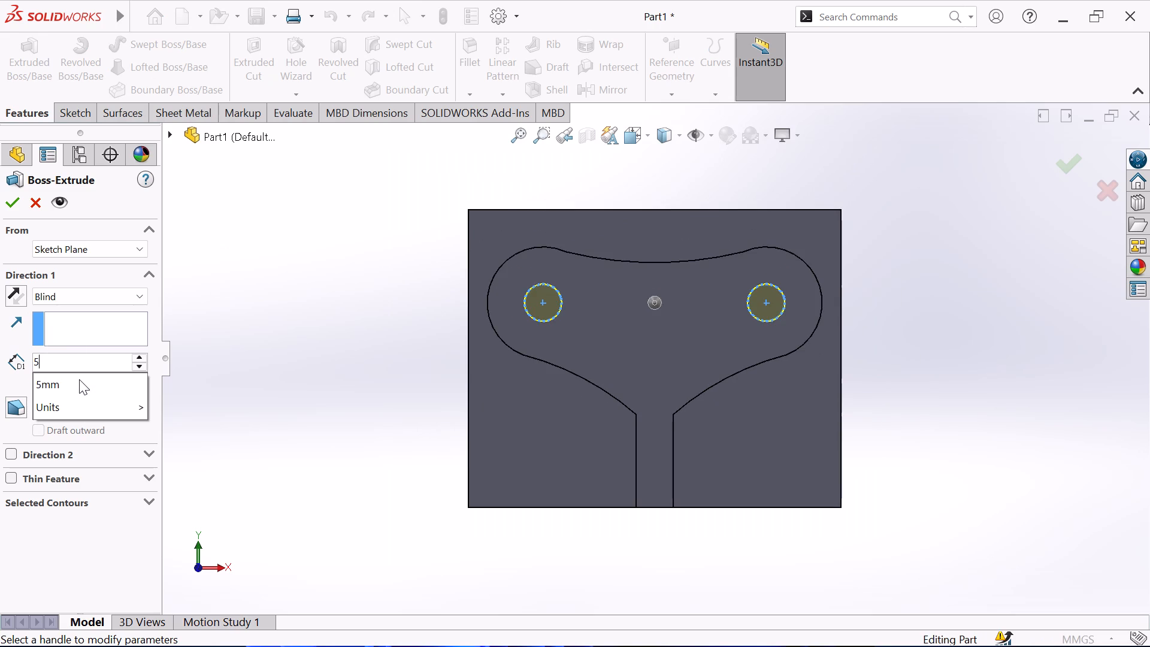
key(Return)
key(Return)
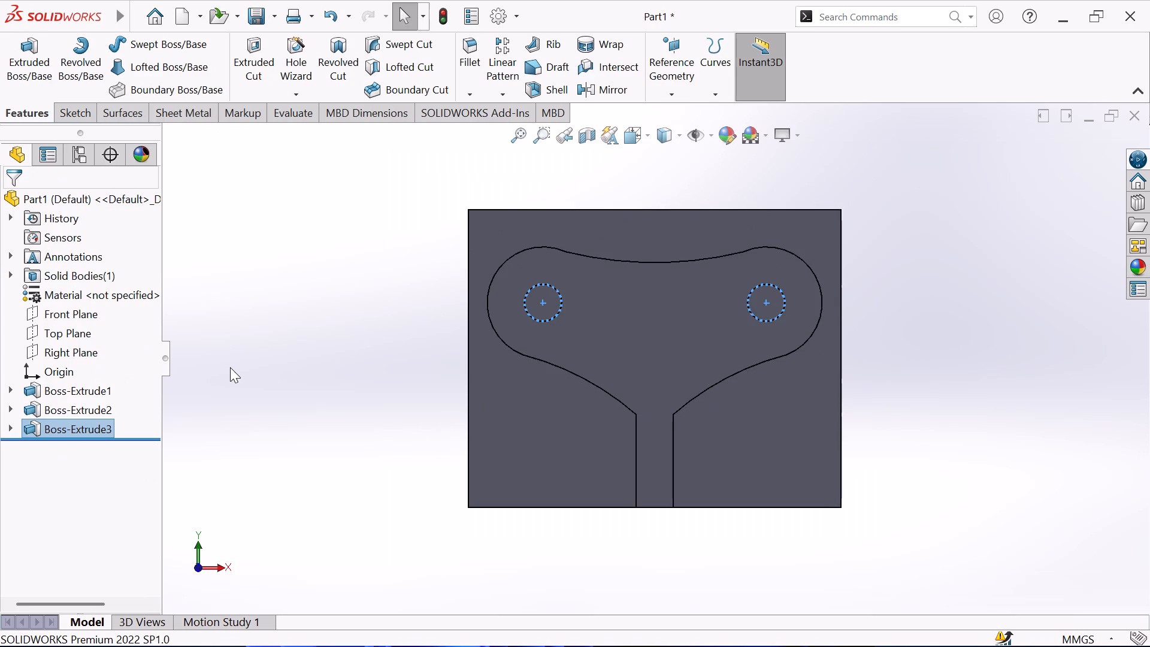
middle_drag(311, 379, 398, 420)
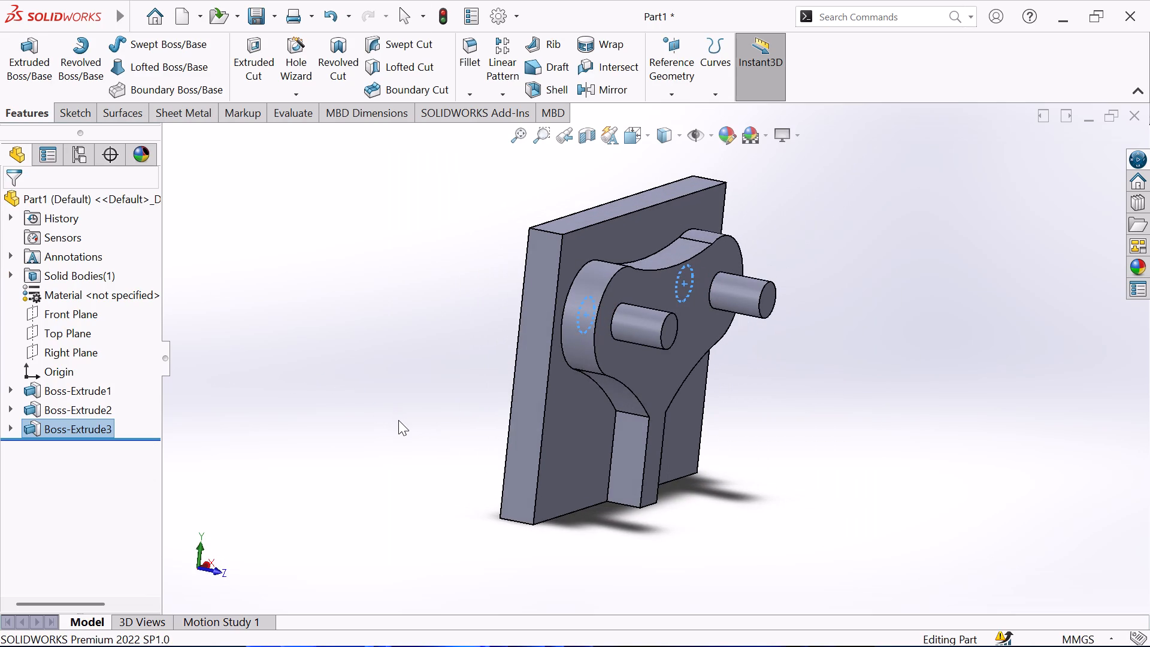
key(Escape)
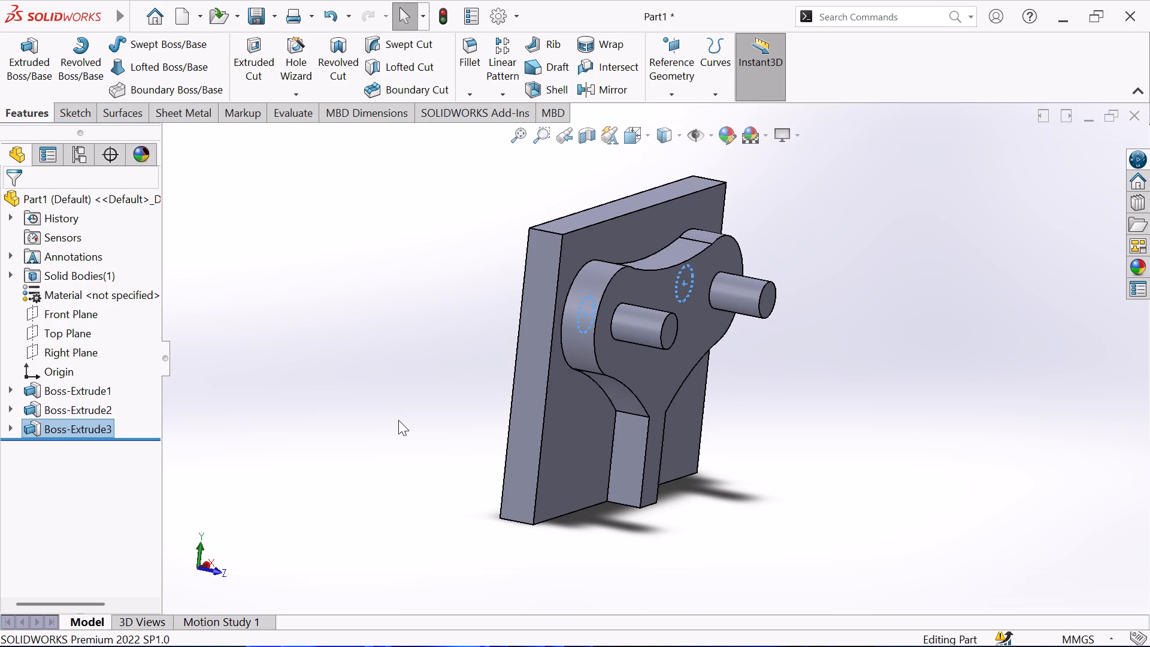
On the Right Plane, sketch a downward-bulging three-point arc of about 3.77 mm radius, starting at the midpoint of the key stem's bottom edge.
scroll(398, 420, up, 1)
middle_drag(395, 416, 269, 312)
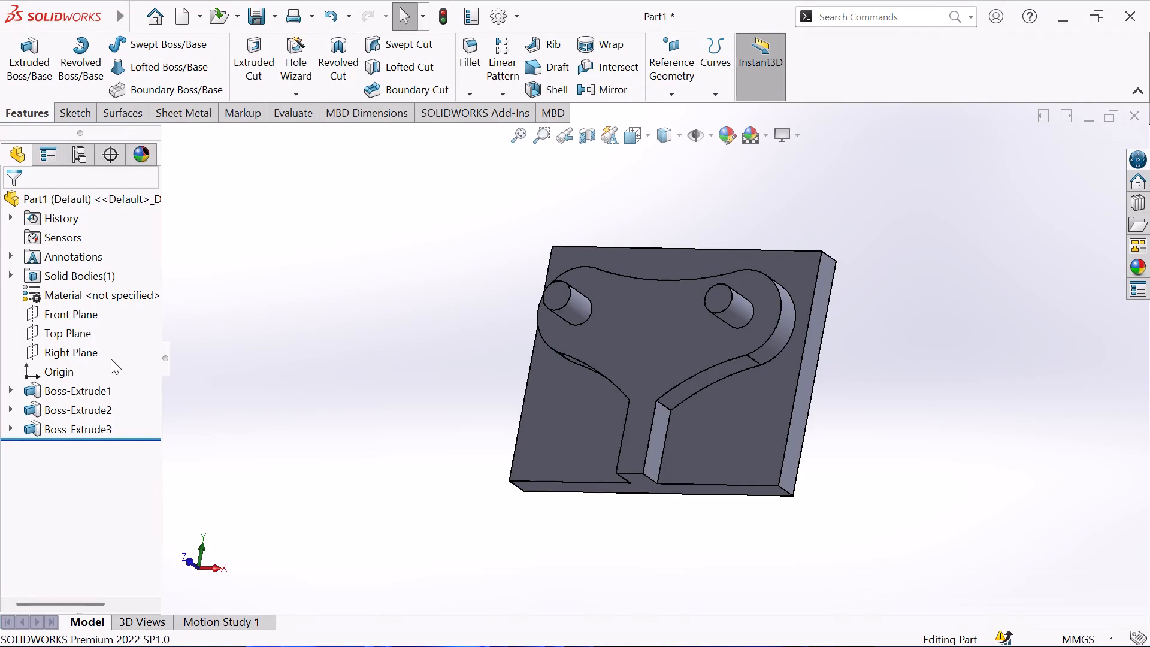
click(79, 351)
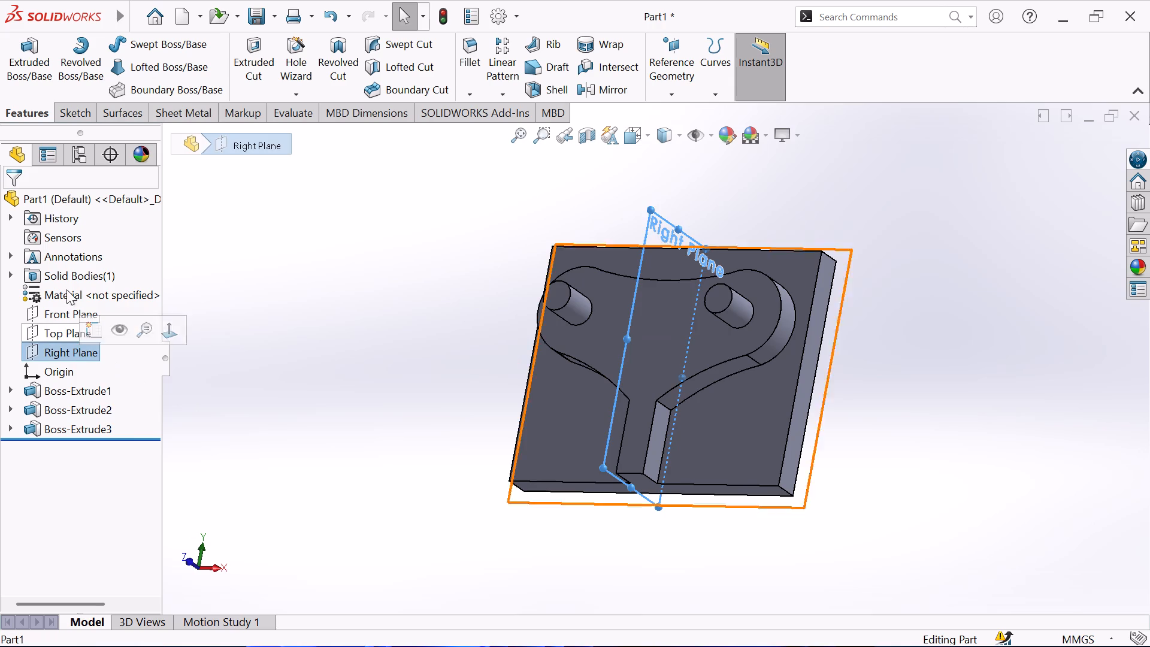
click(75, 115)
click(14, 38)
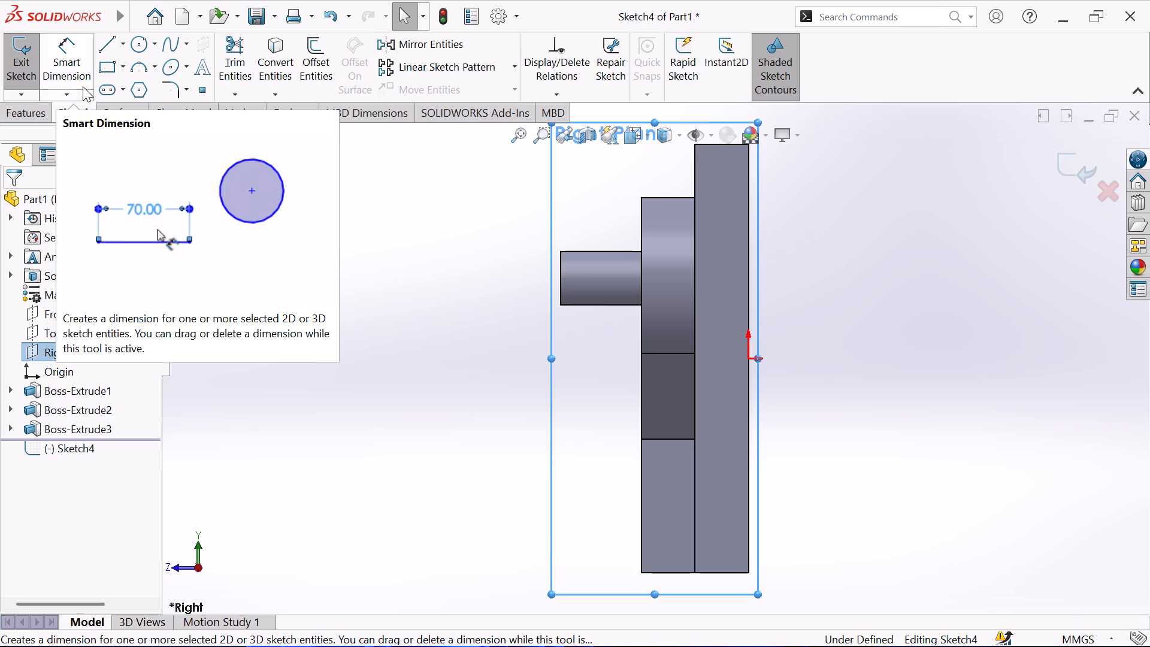
click(141, 64)
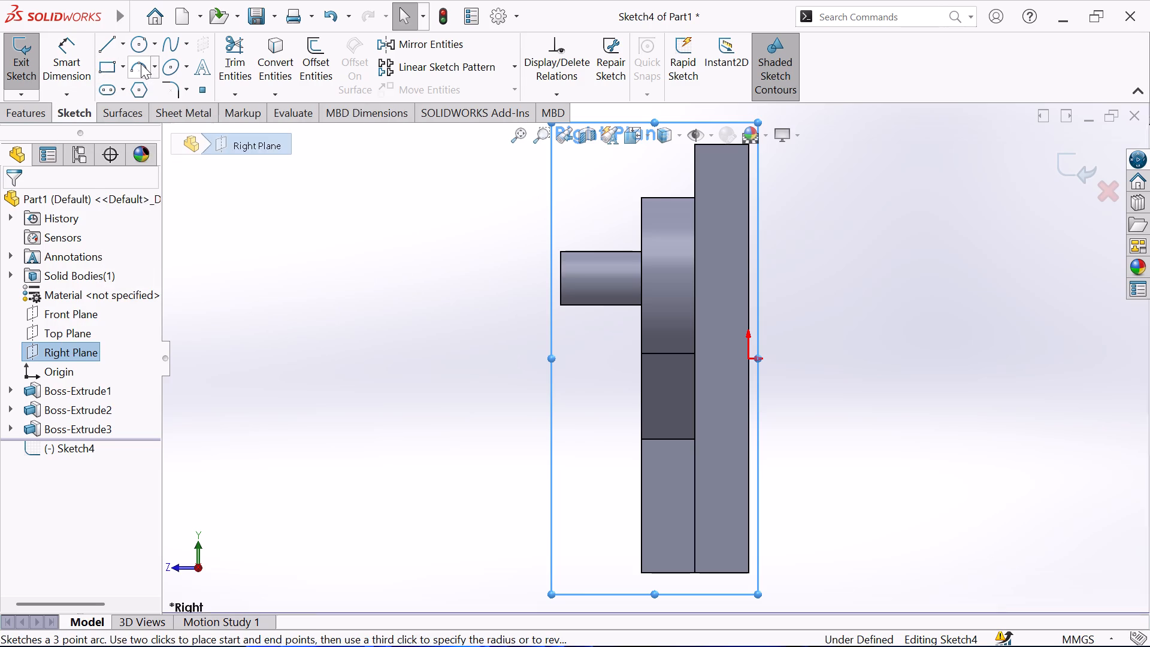
click(667, 572)
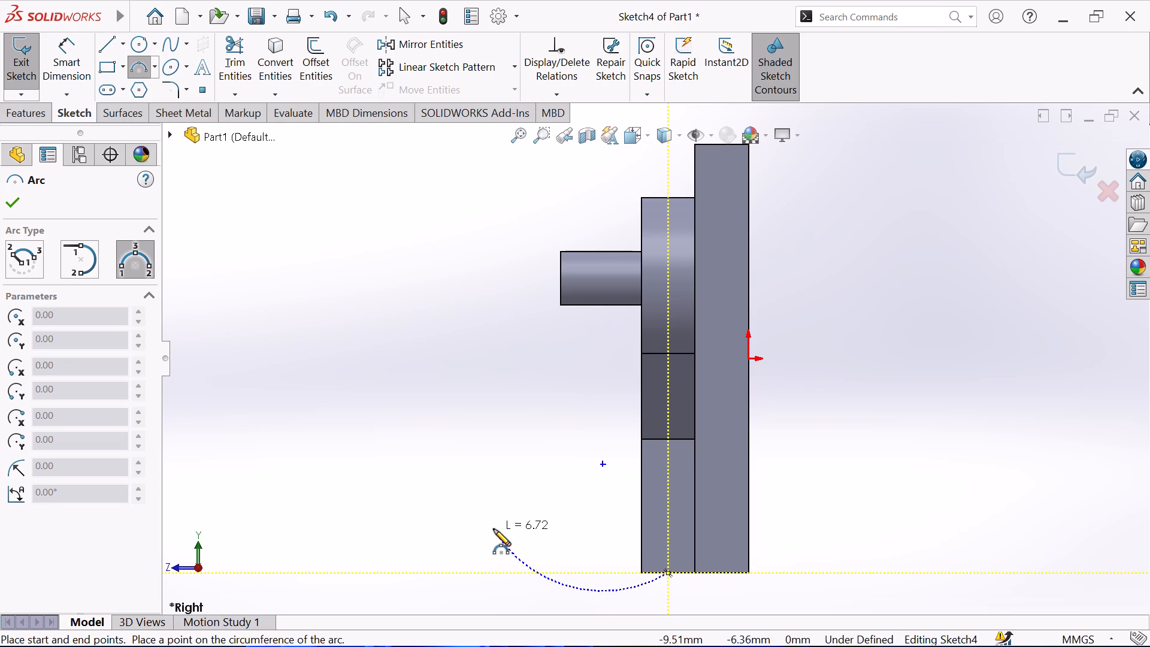
click(472, 574)
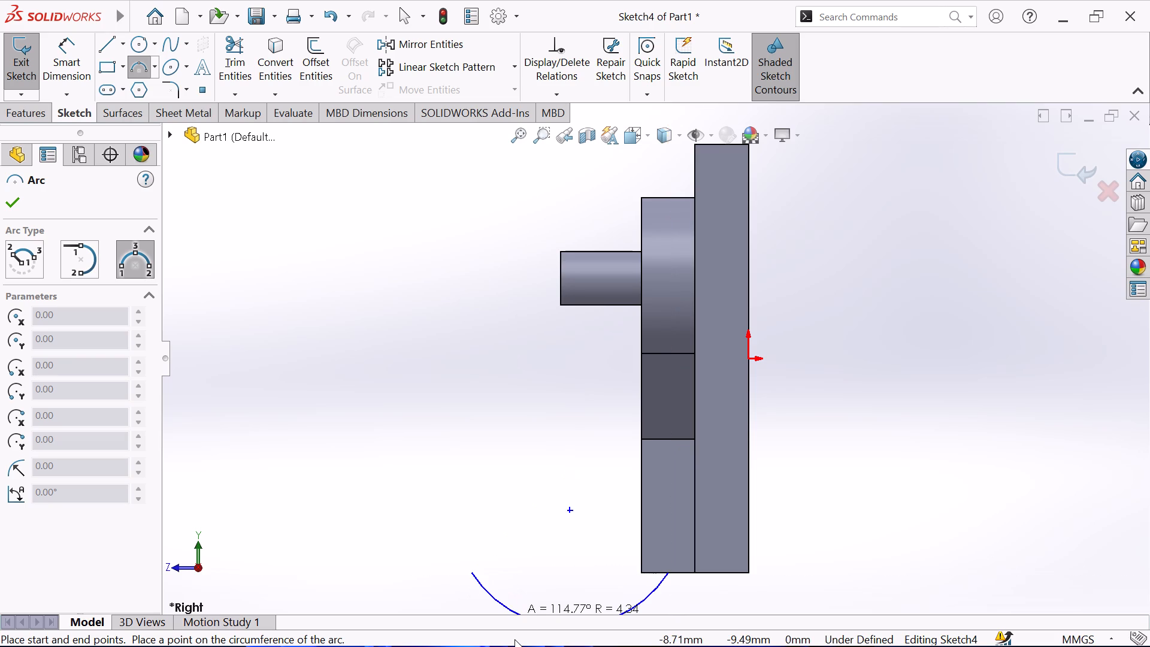
scroll(529, 605, up, 2)
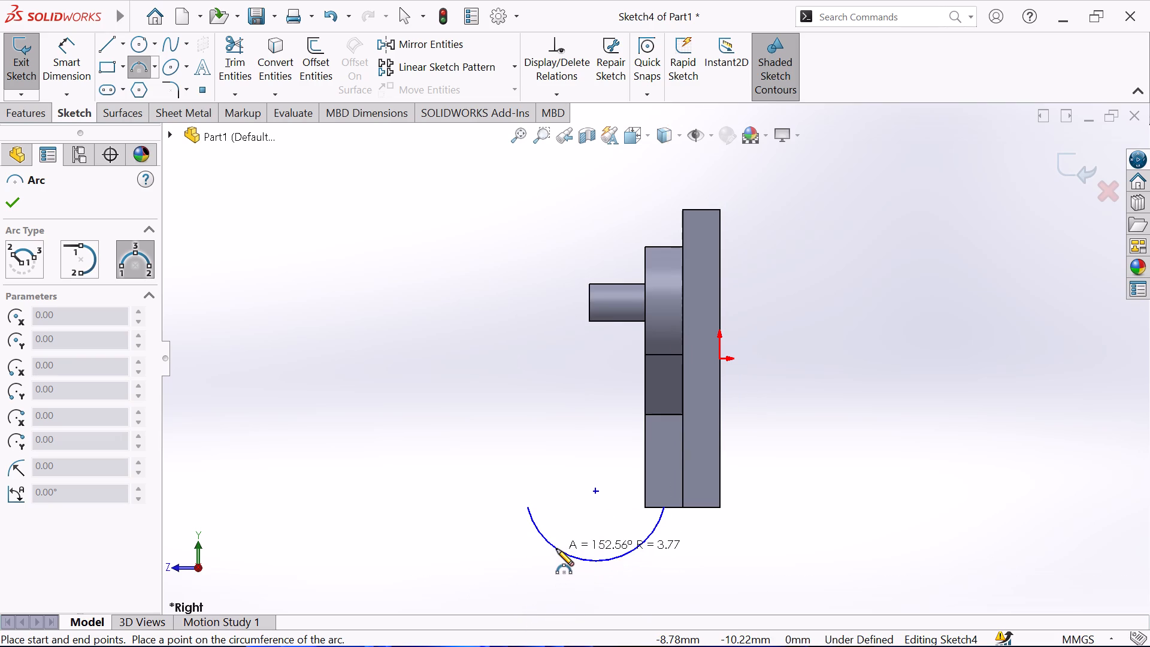
click(556, 549)
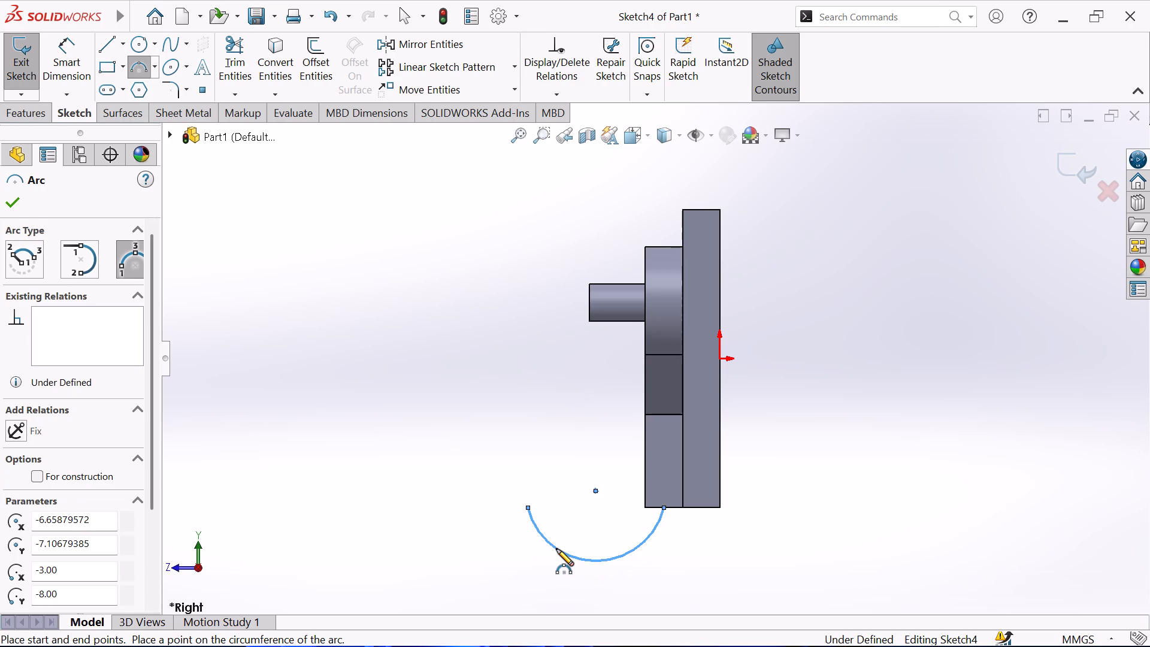
key(Escape)
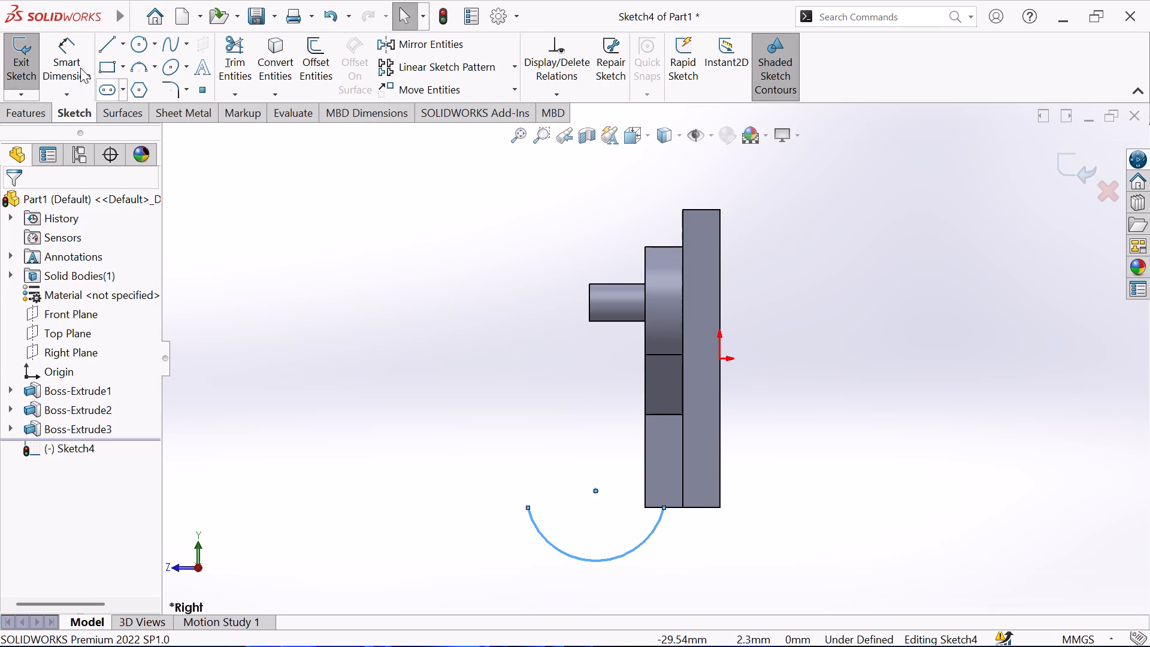
Dimension the arc's radius and set it to 9 mm.
click(71, 62)
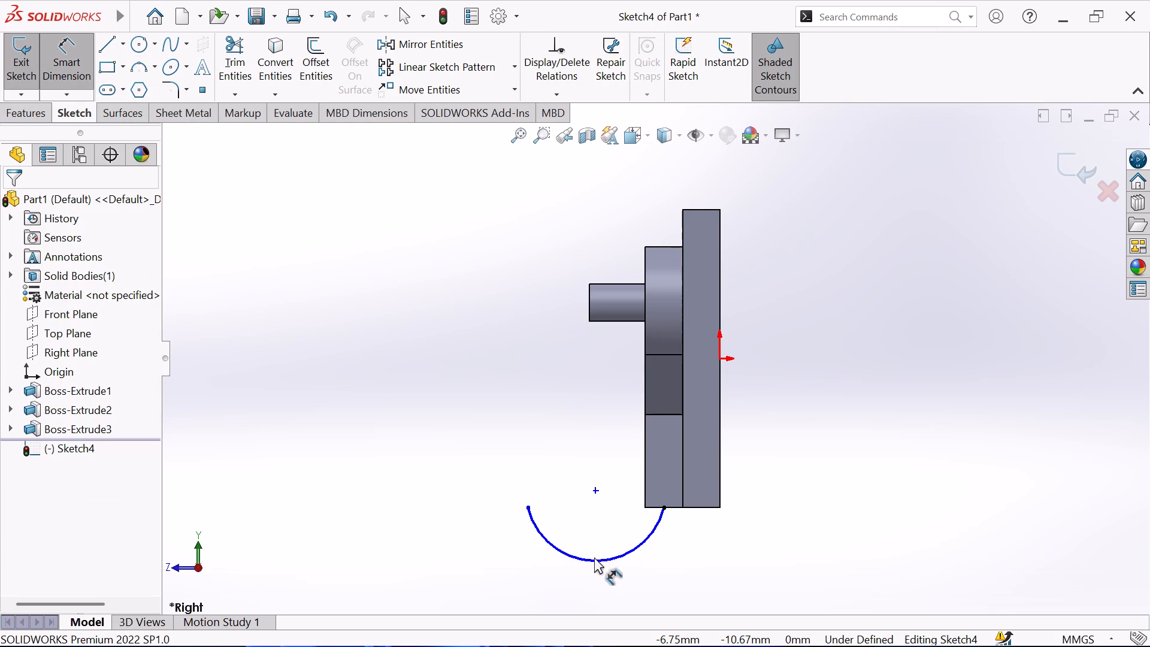
click(594, 558)
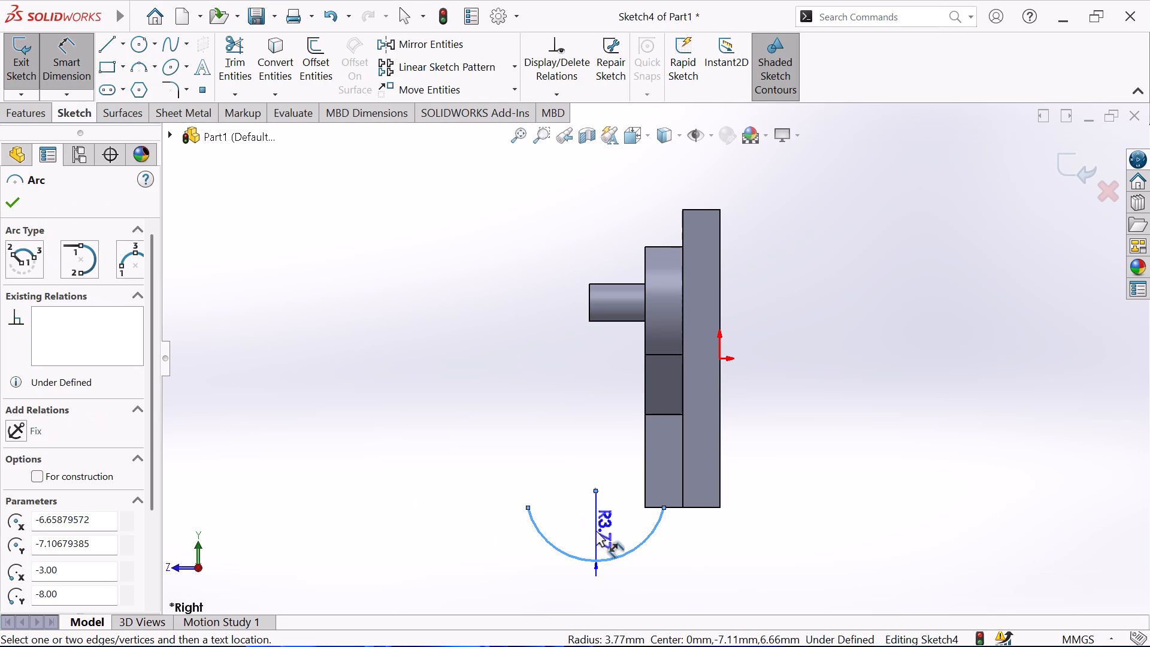
click(596, 530)
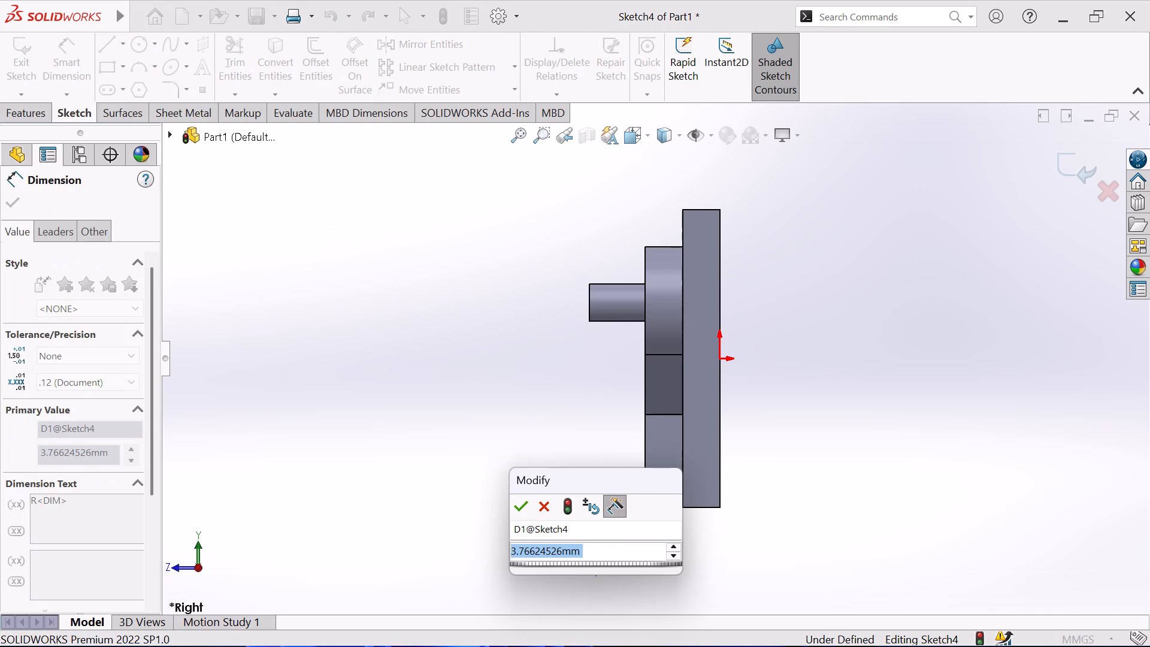
key(9)
key(Return)
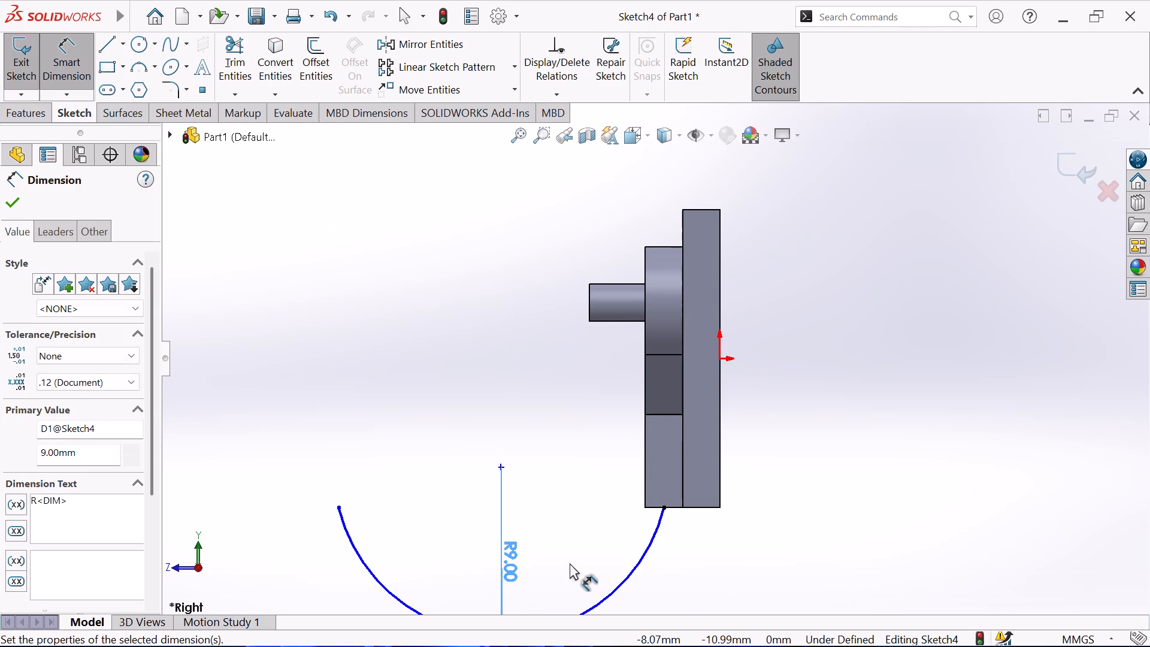
scroll(570, 563, up, 1)
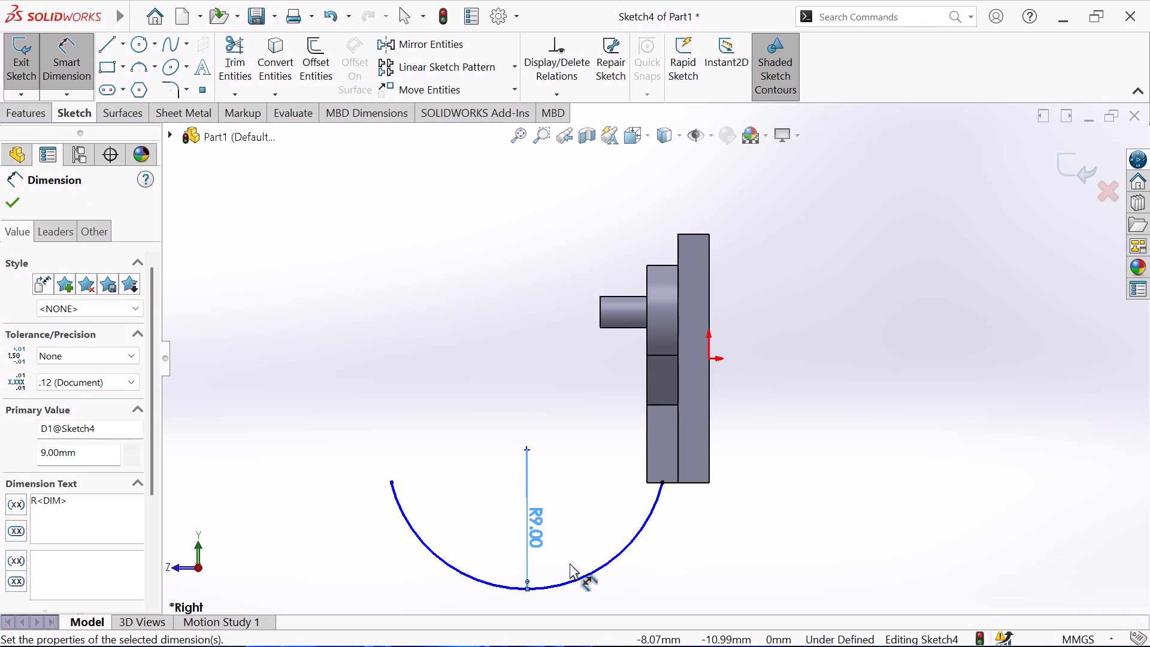
click(13, 200)
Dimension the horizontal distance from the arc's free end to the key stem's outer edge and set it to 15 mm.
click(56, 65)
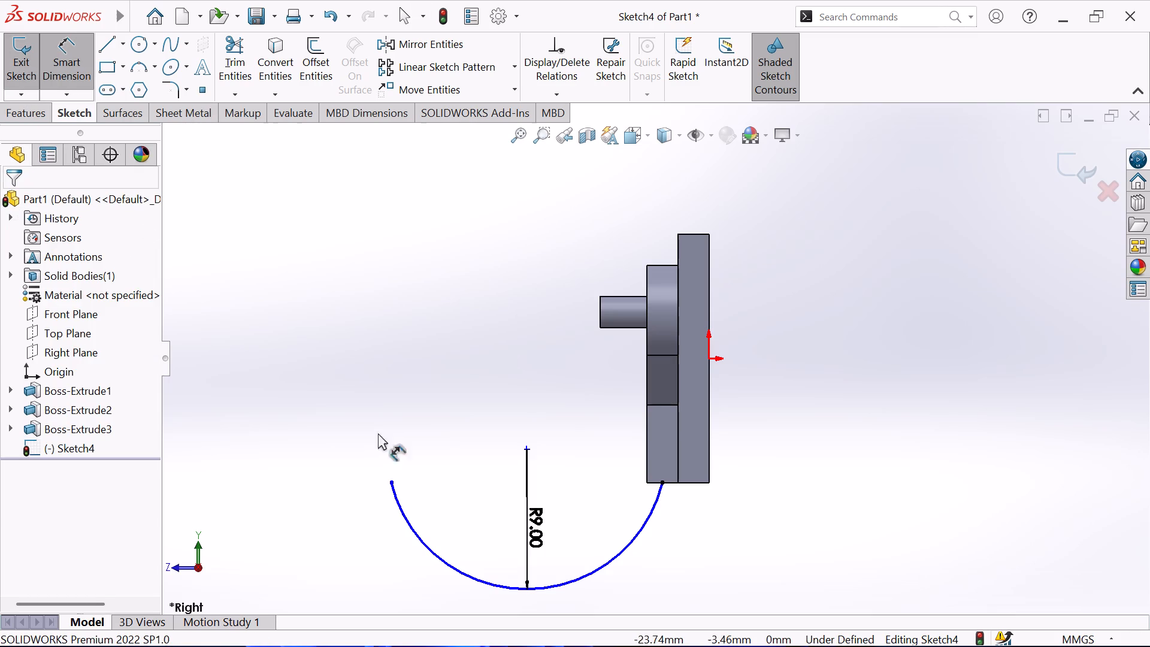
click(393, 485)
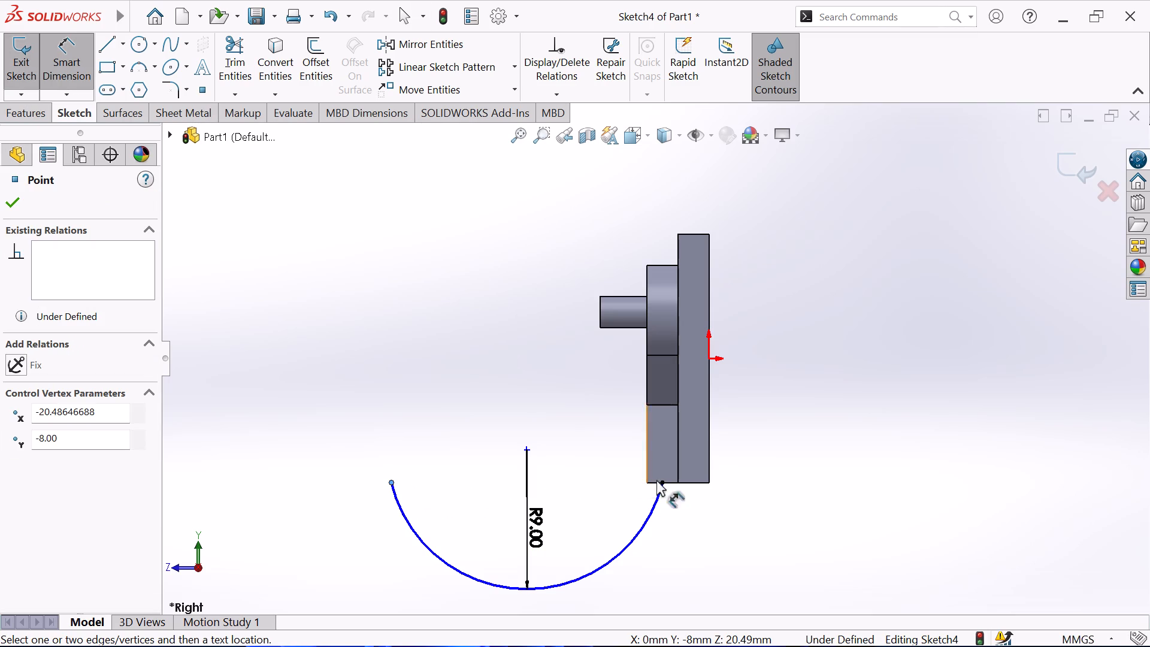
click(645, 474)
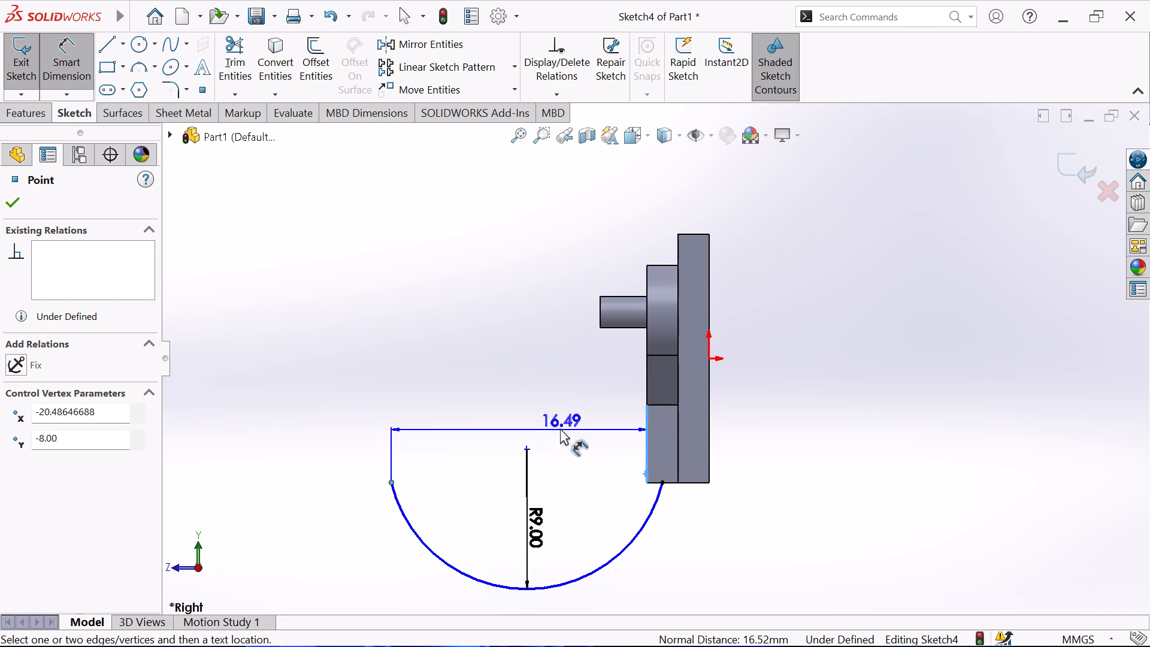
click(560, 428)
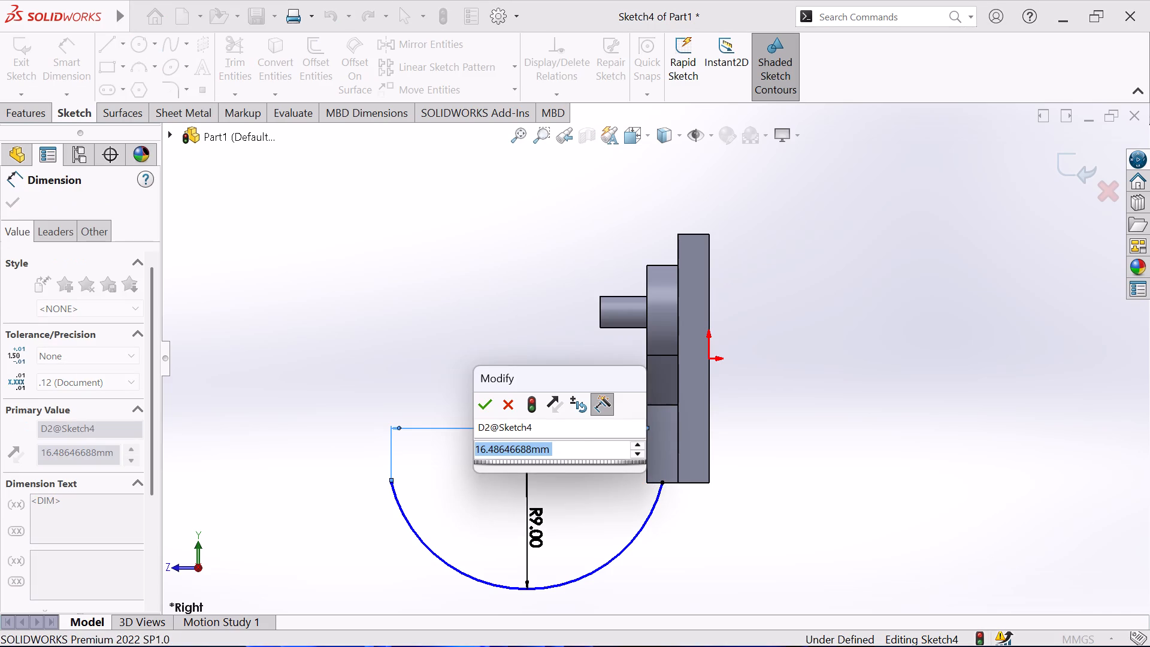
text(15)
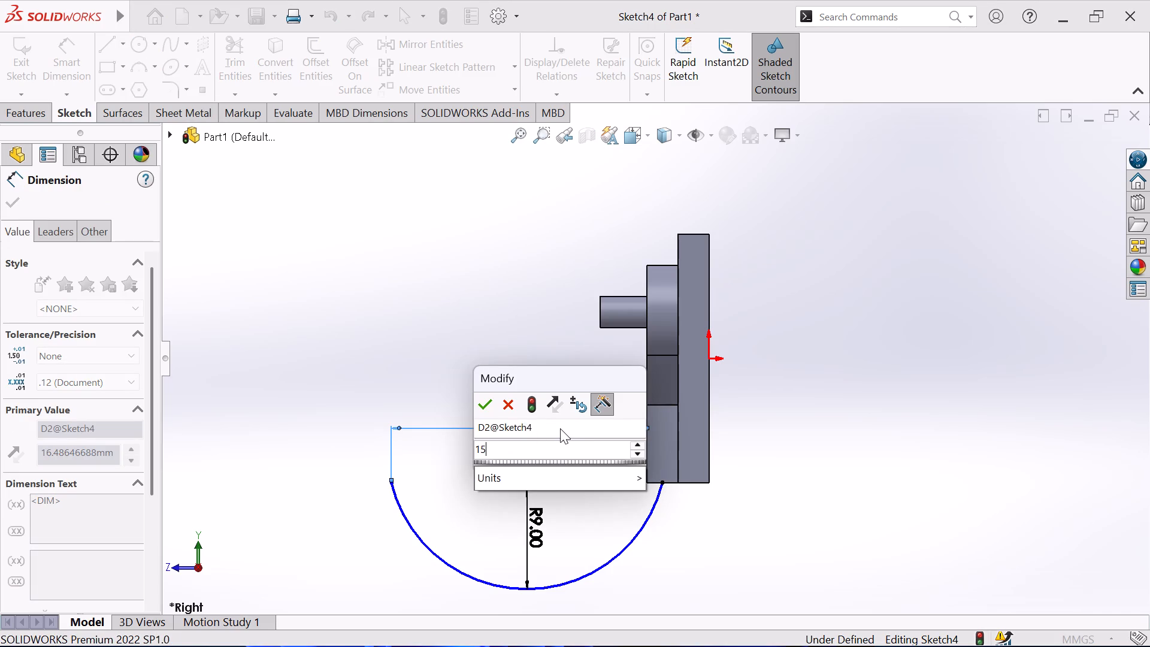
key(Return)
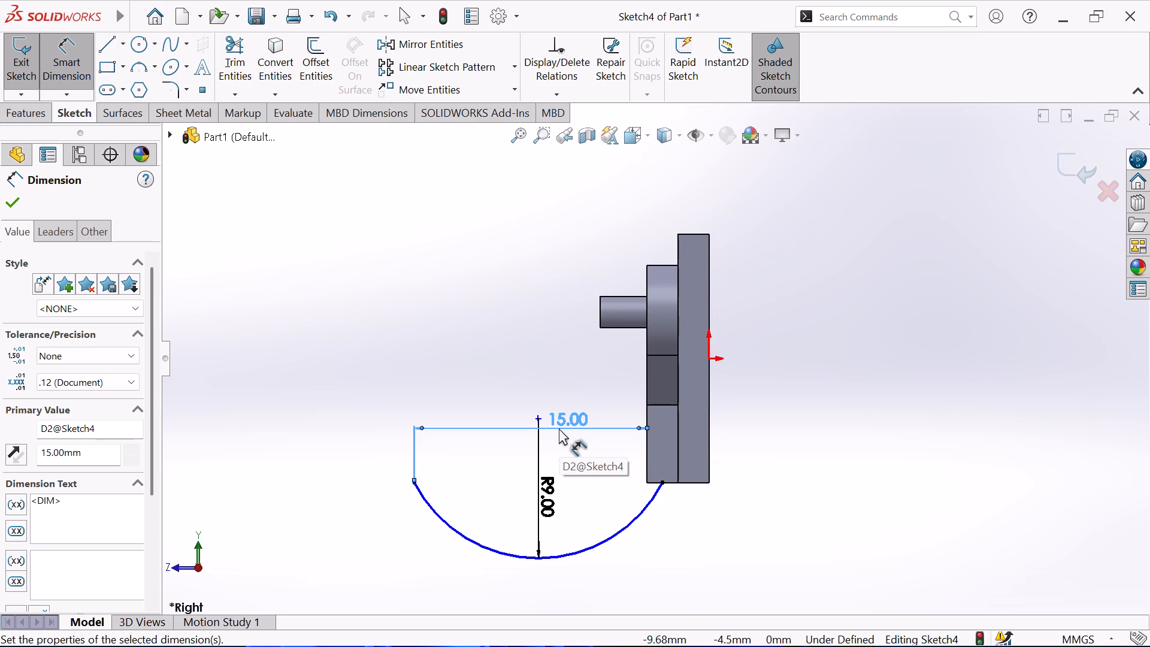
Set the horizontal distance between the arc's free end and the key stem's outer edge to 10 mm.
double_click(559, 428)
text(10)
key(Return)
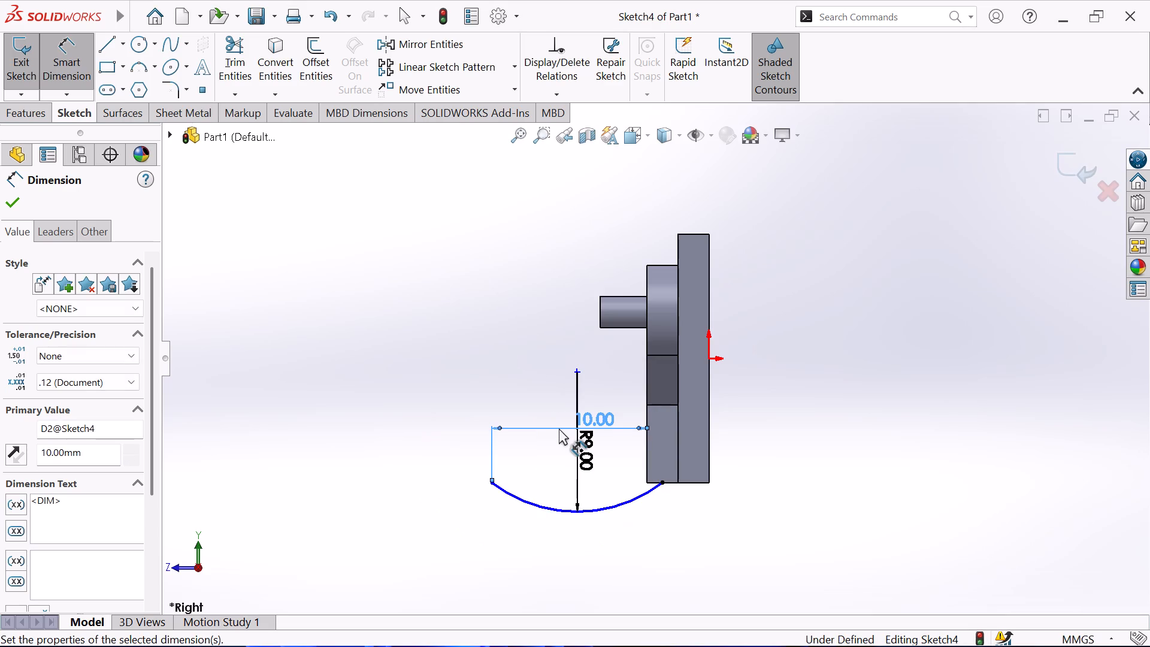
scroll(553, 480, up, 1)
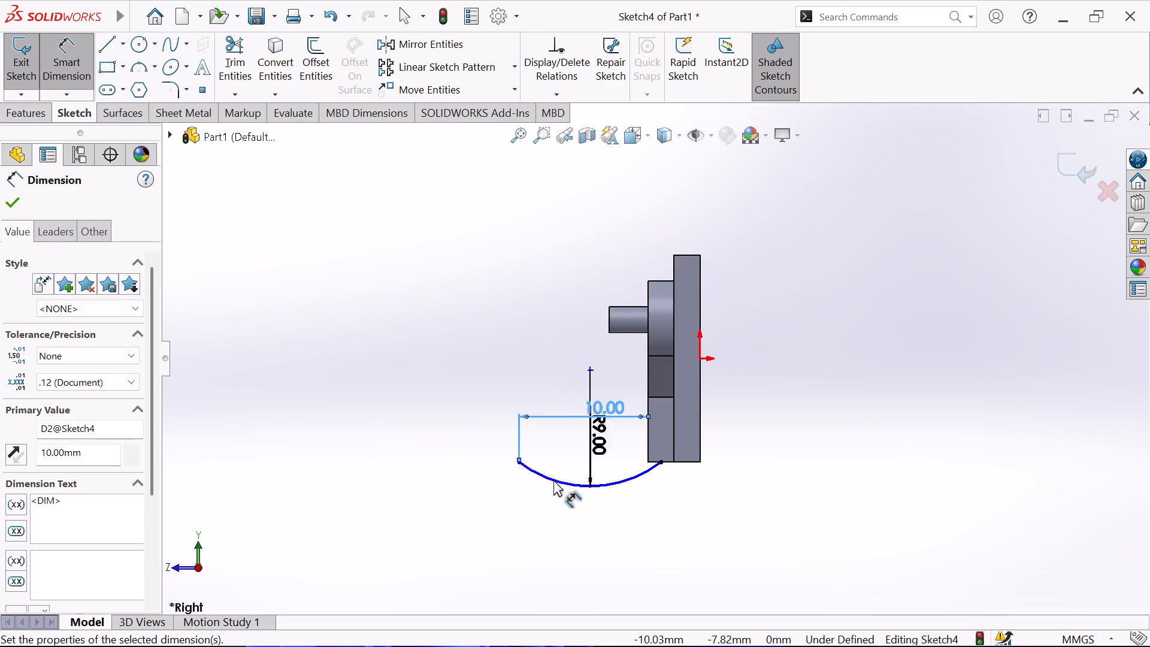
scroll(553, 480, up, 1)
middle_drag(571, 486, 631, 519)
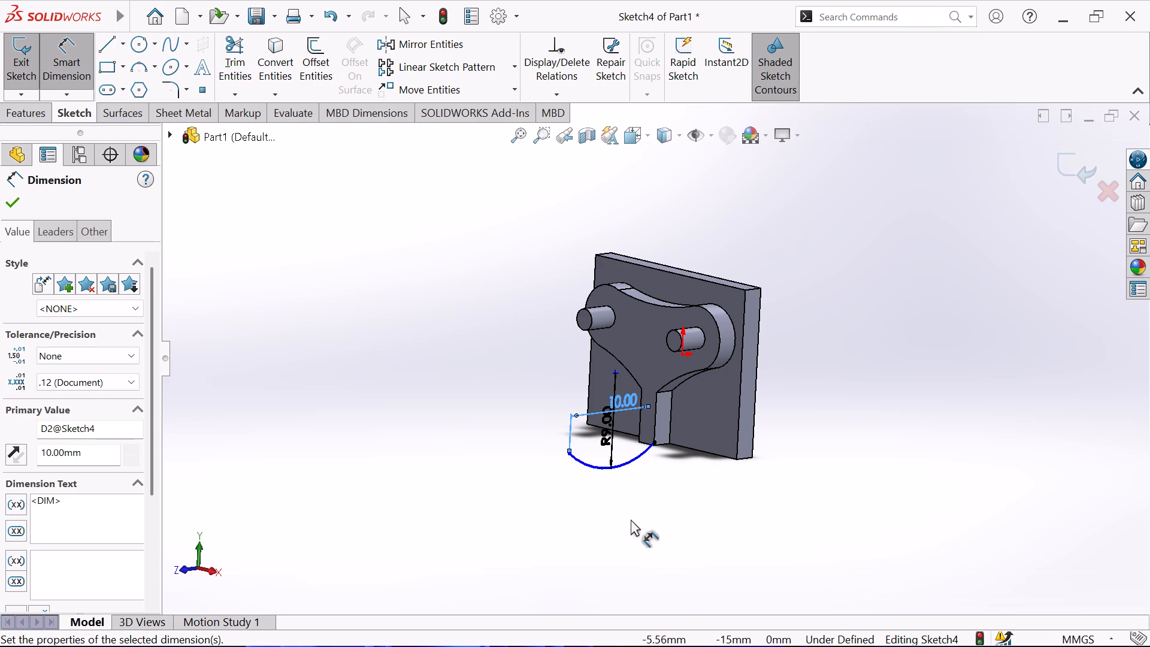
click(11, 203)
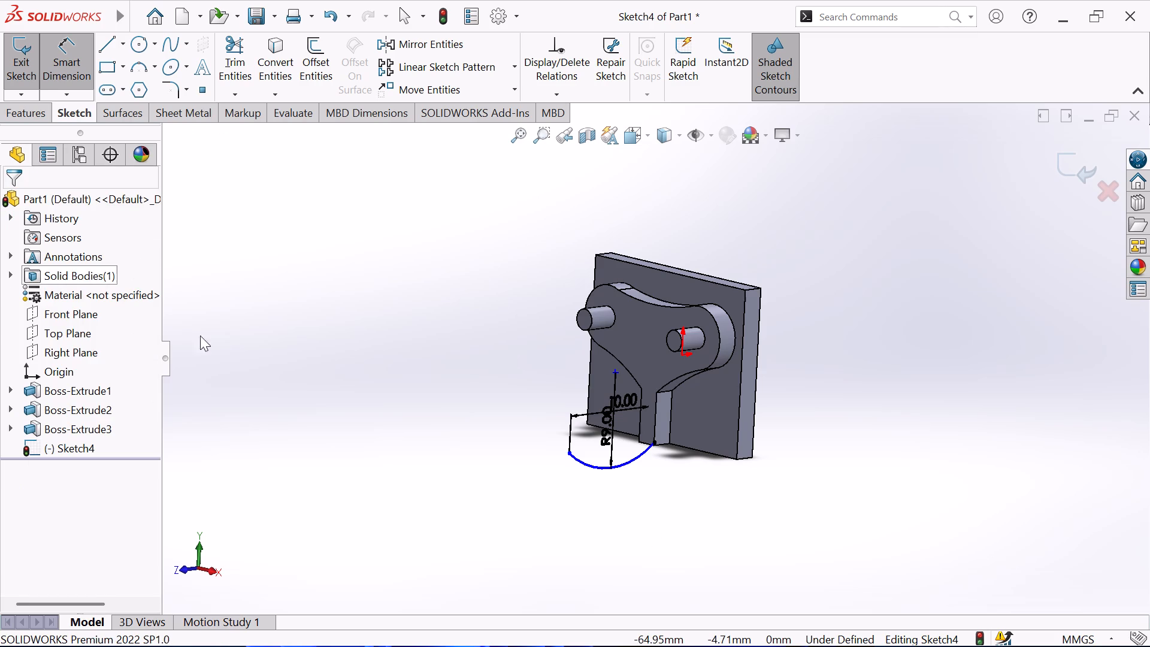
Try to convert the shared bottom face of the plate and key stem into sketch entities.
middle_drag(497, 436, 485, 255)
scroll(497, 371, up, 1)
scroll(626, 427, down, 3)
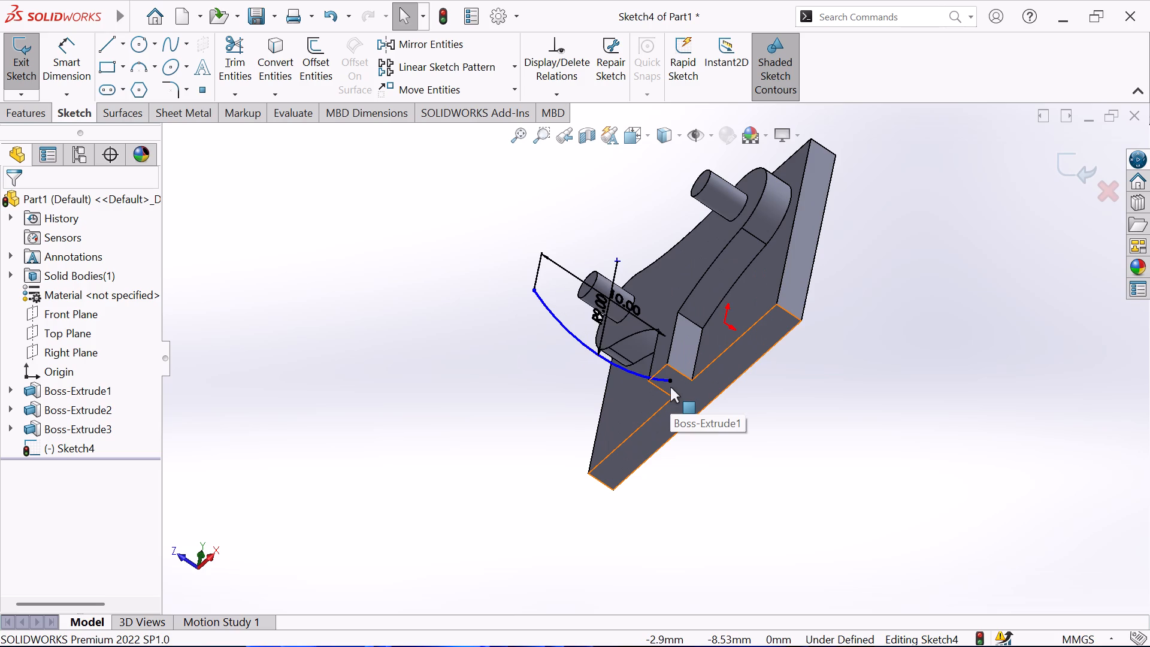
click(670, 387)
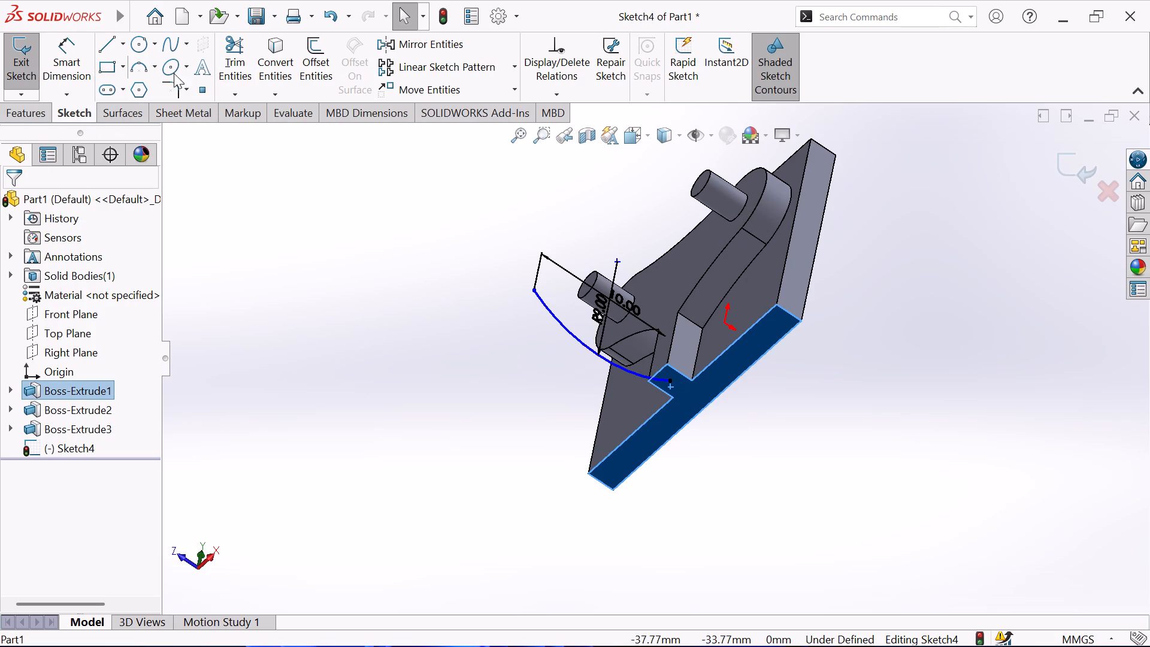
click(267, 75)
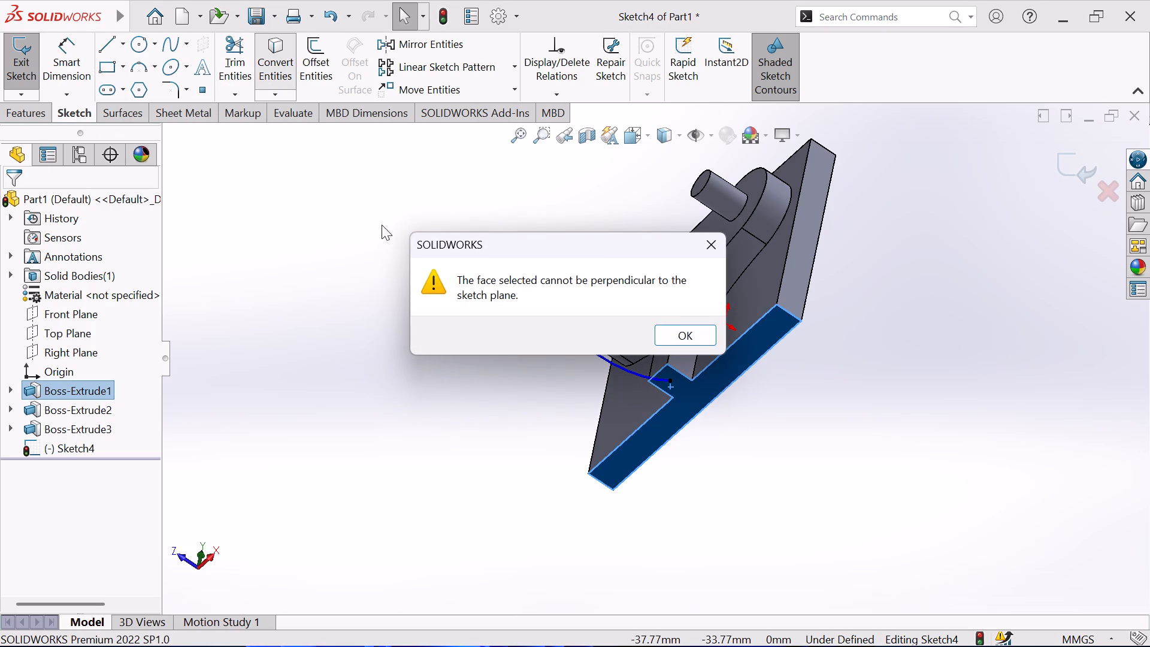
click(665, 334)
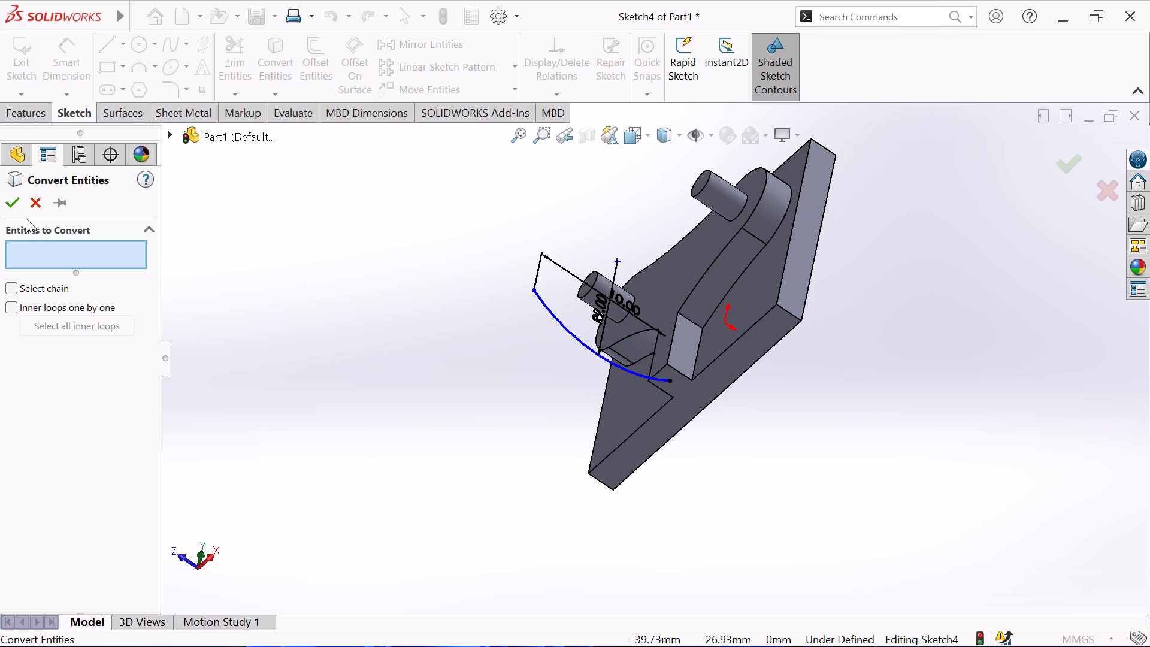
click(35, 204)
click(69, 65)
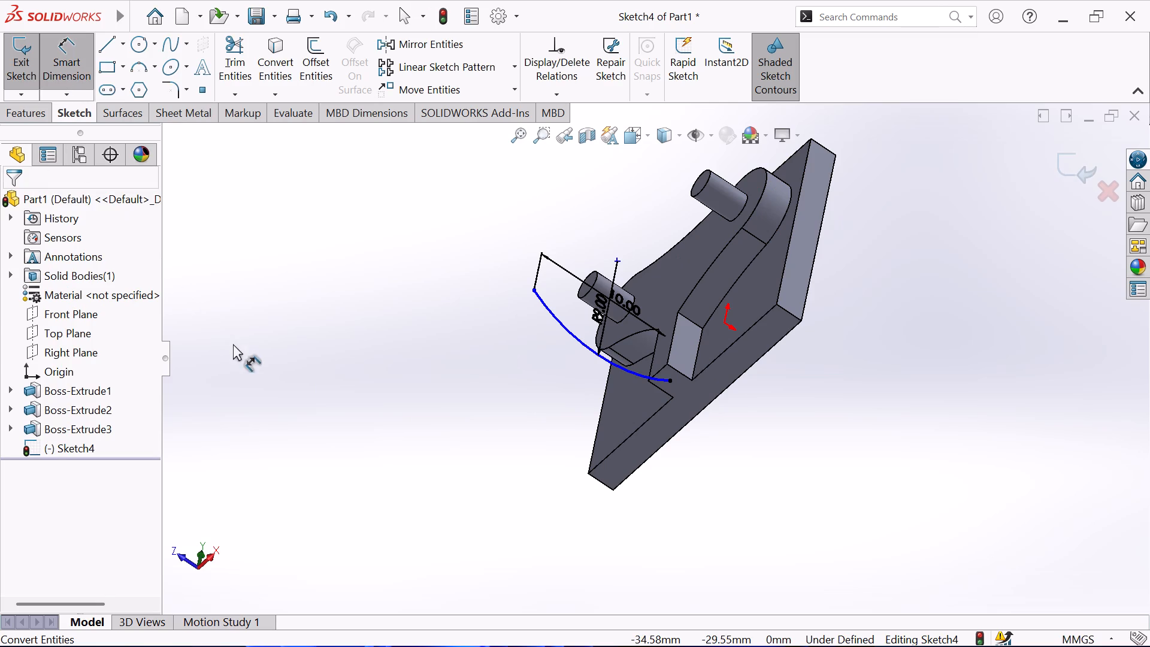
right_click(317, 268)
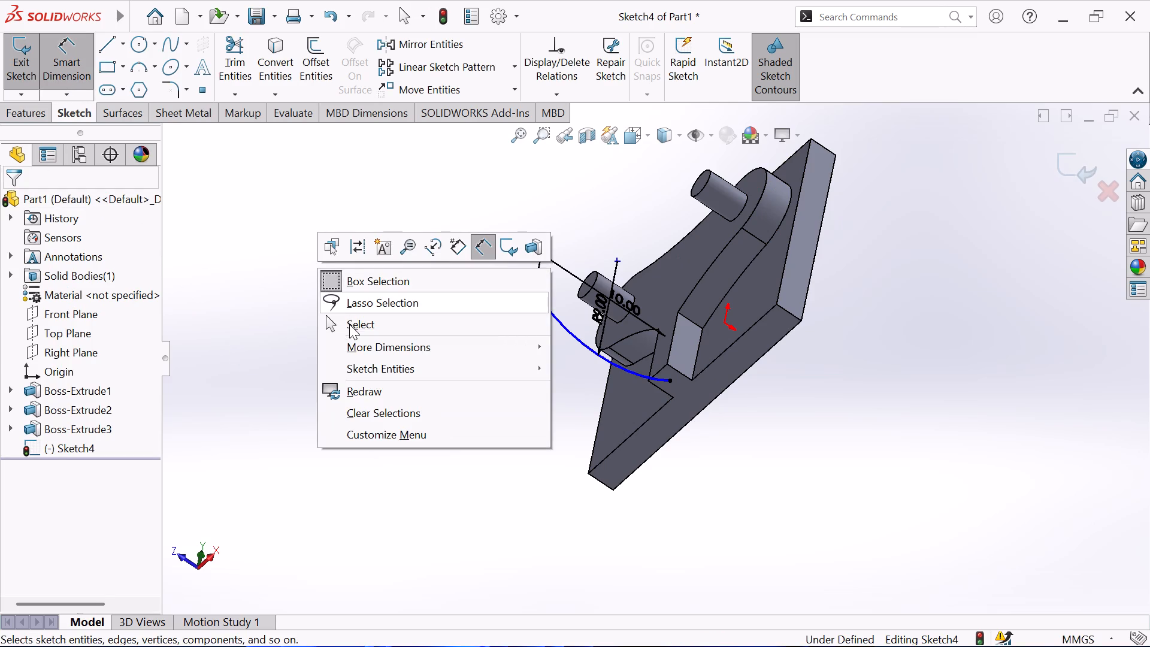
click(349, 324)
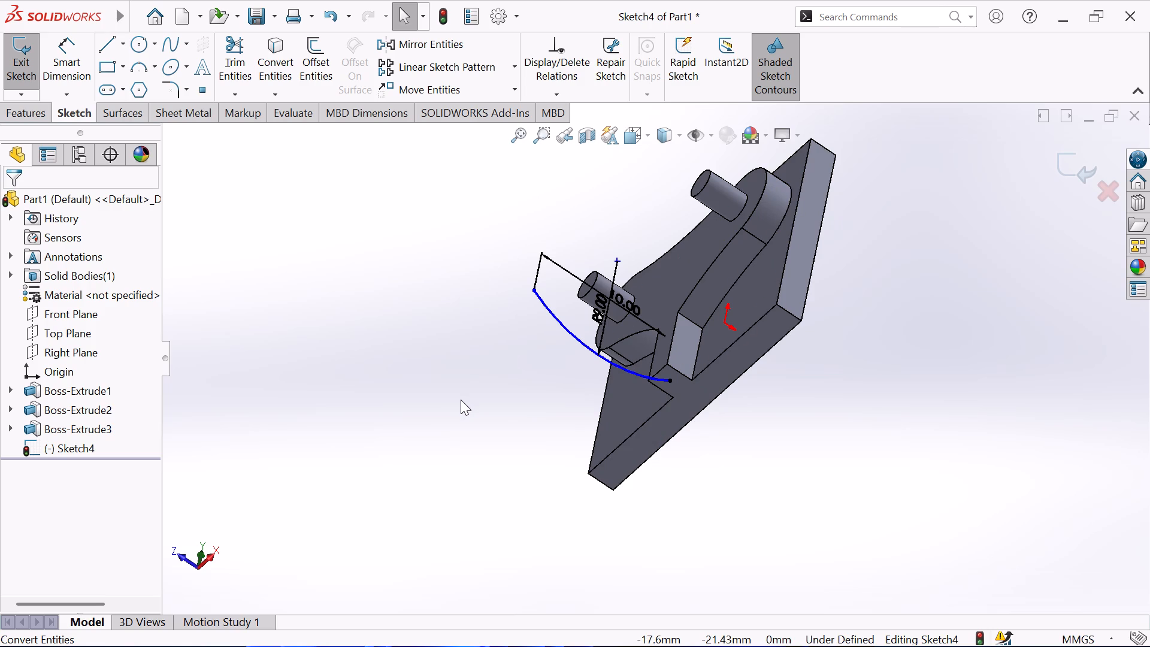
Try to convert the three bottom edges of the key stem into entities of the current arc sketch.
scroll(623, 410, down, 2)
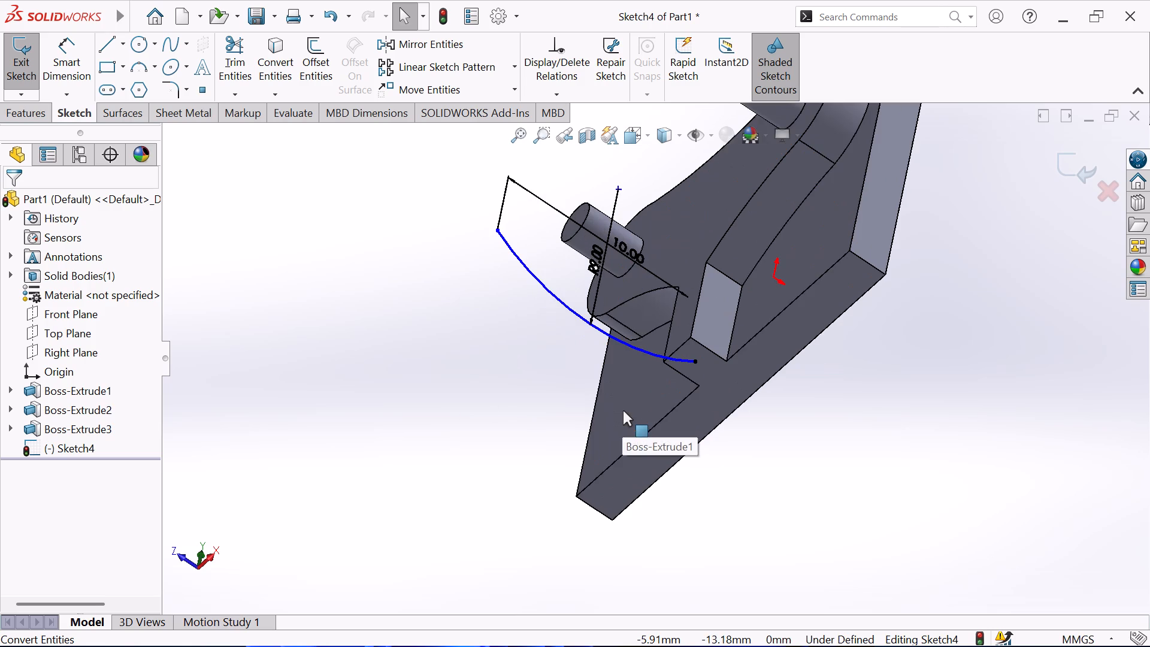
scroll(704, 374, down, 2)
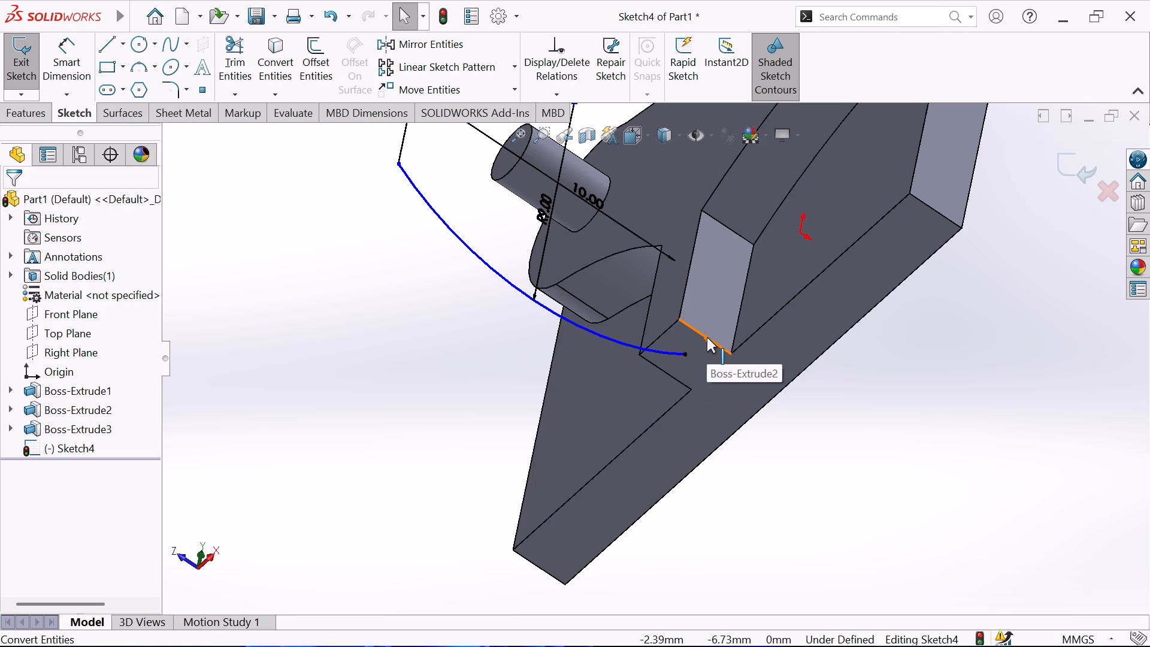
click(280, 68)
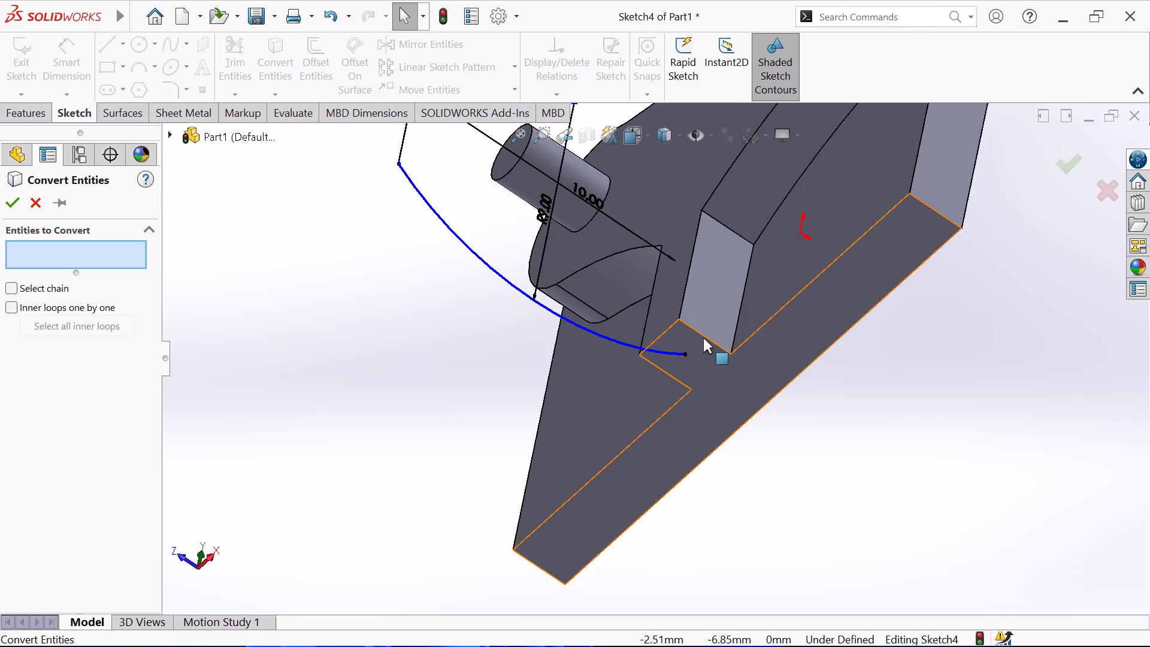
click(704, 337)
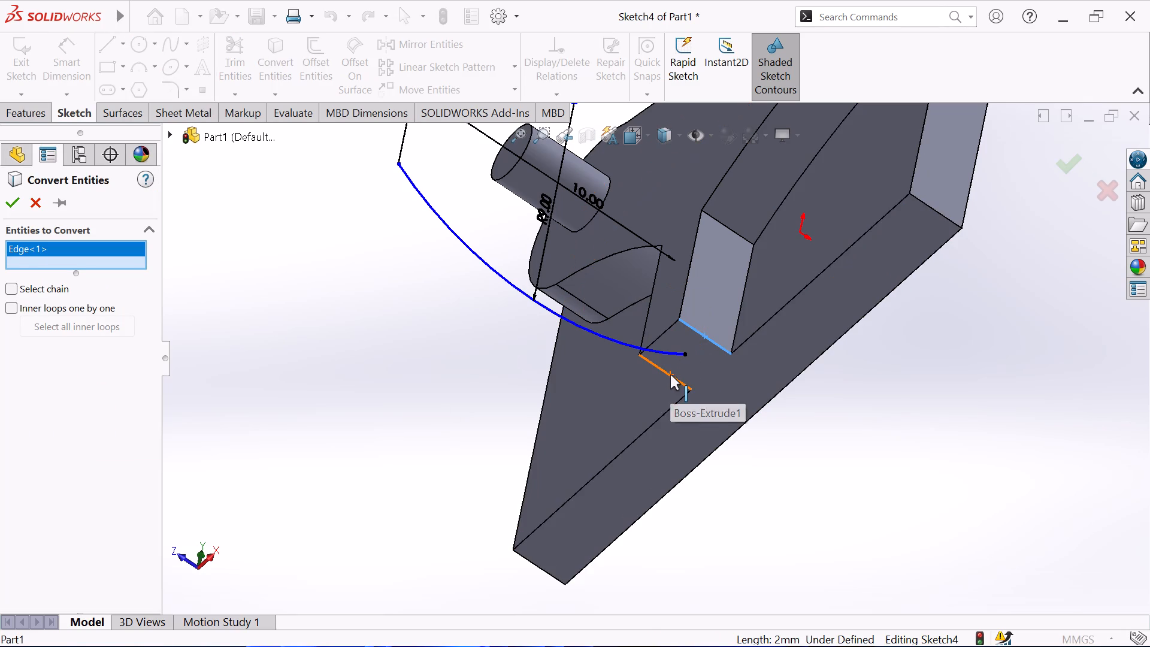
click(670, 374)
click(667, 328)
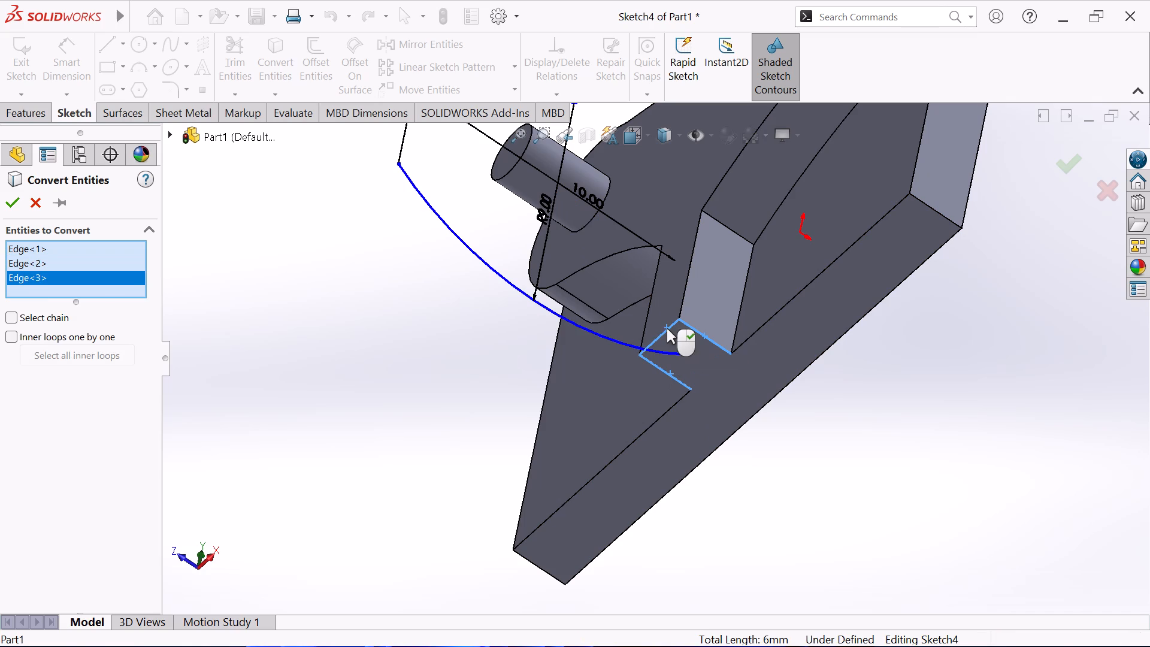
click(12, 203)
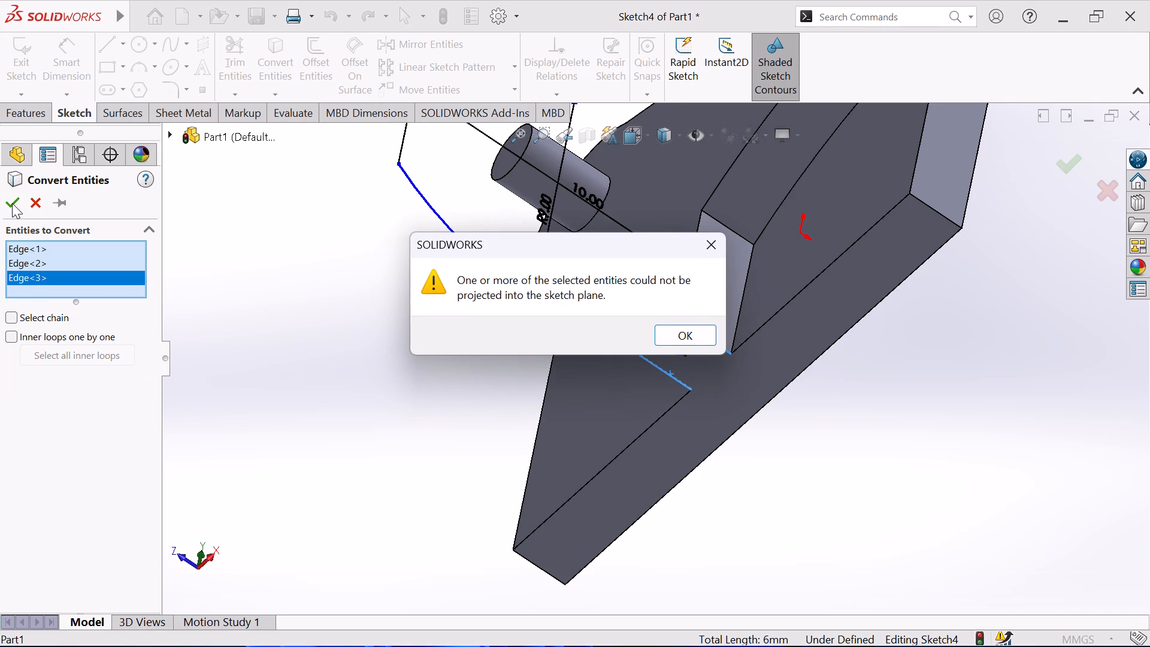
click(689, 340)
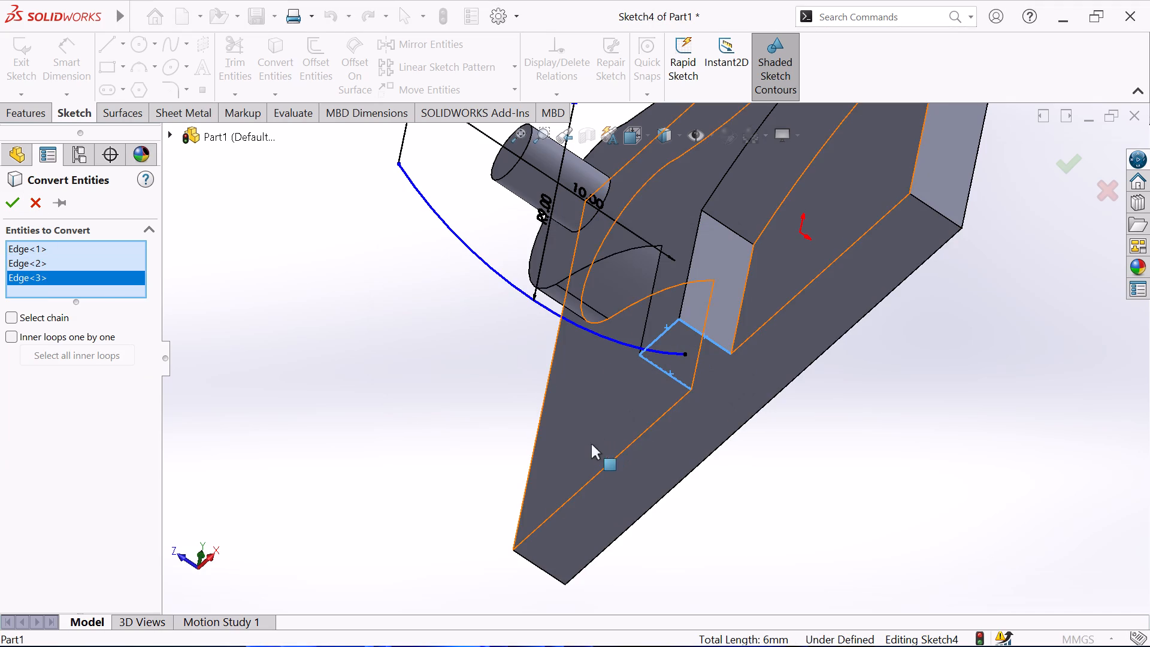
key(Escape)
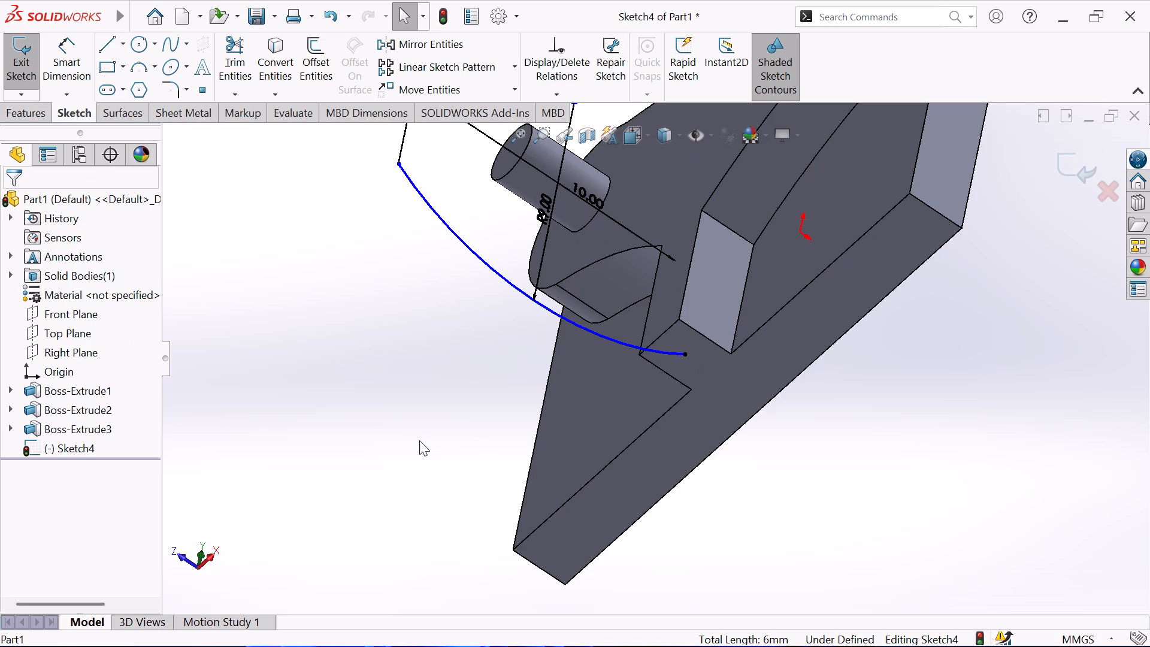
Delete the R9 arc from the sketch together with its associated dimensions.
scroll(419, 440, up, 2)
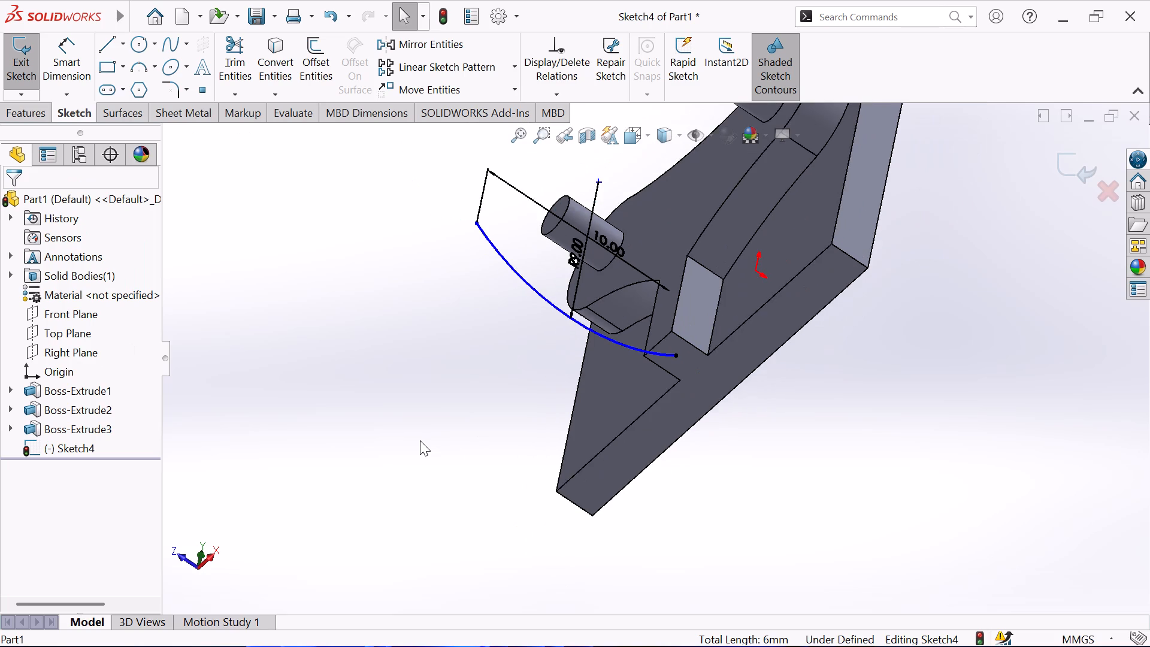
middle_drag(419, 440, 398, 518)
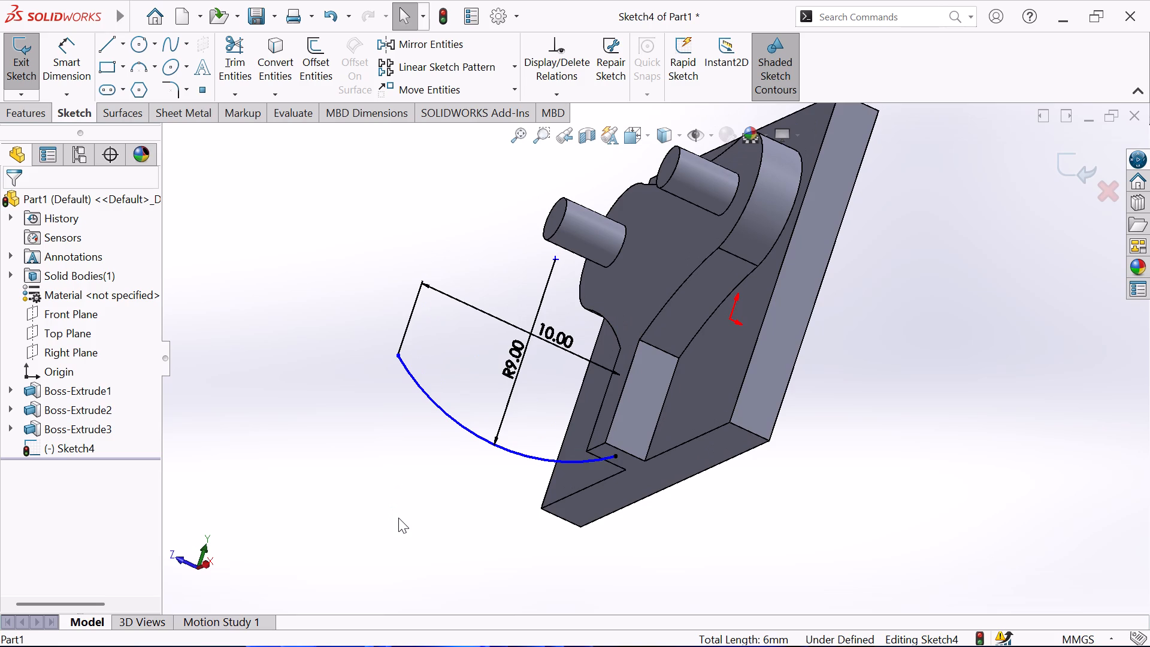
scroll(398, 518, up, 2)
middle_drag(467, 405, 431, 505)
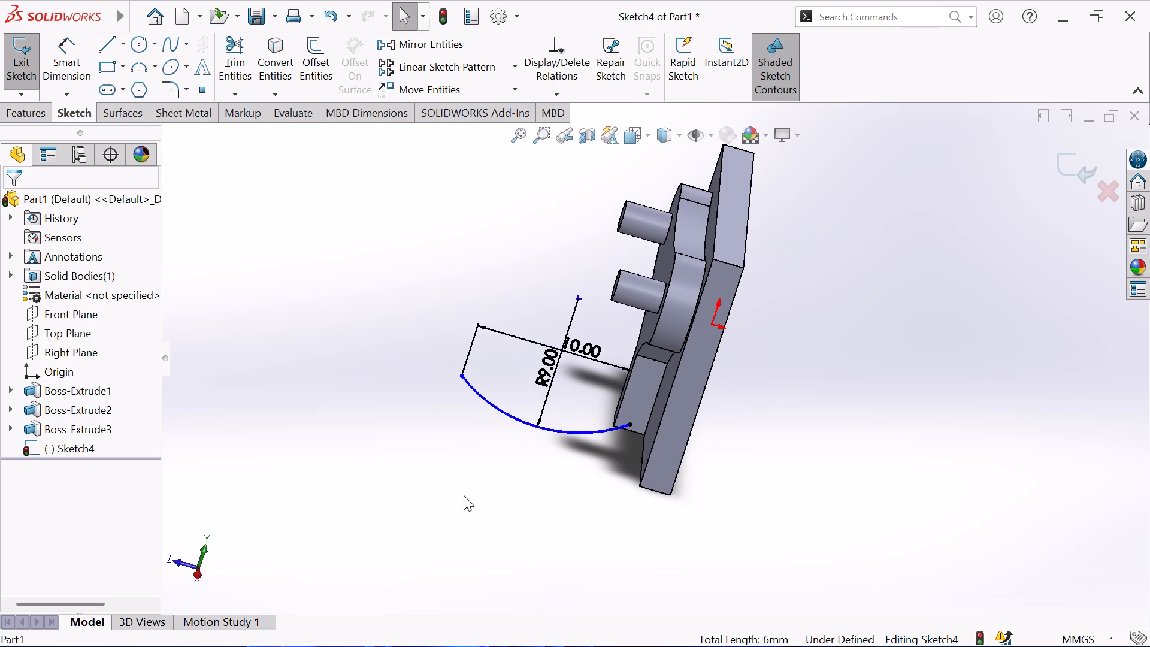
scroll(498, 458, down, 3)
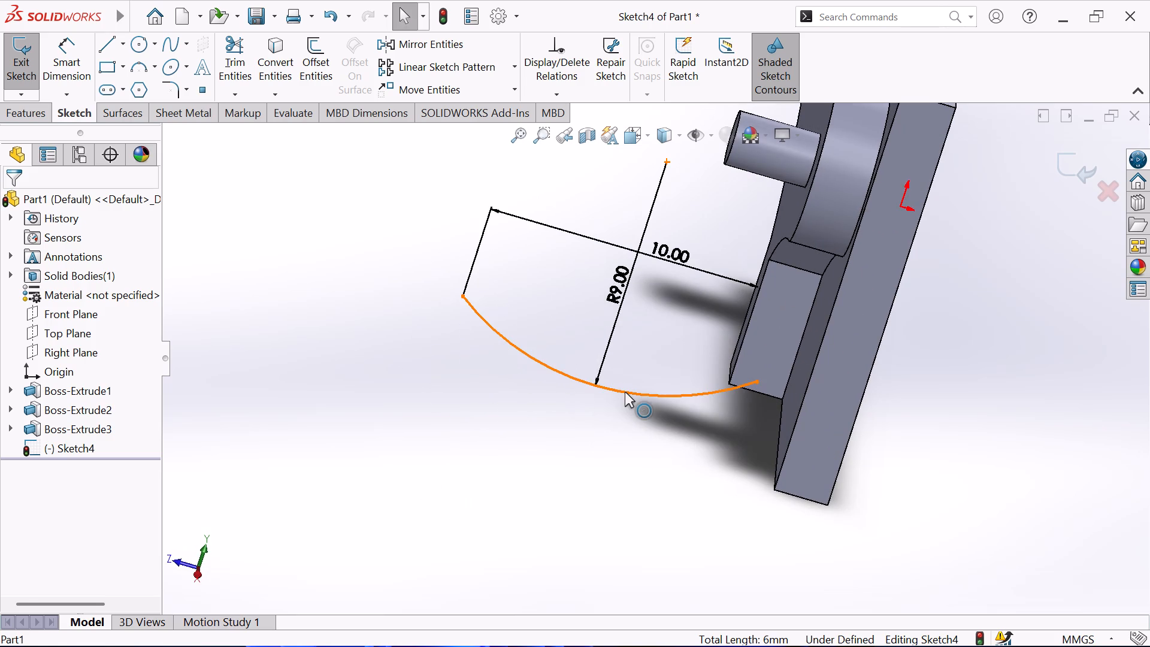
click(625, 392)
key(Delete)
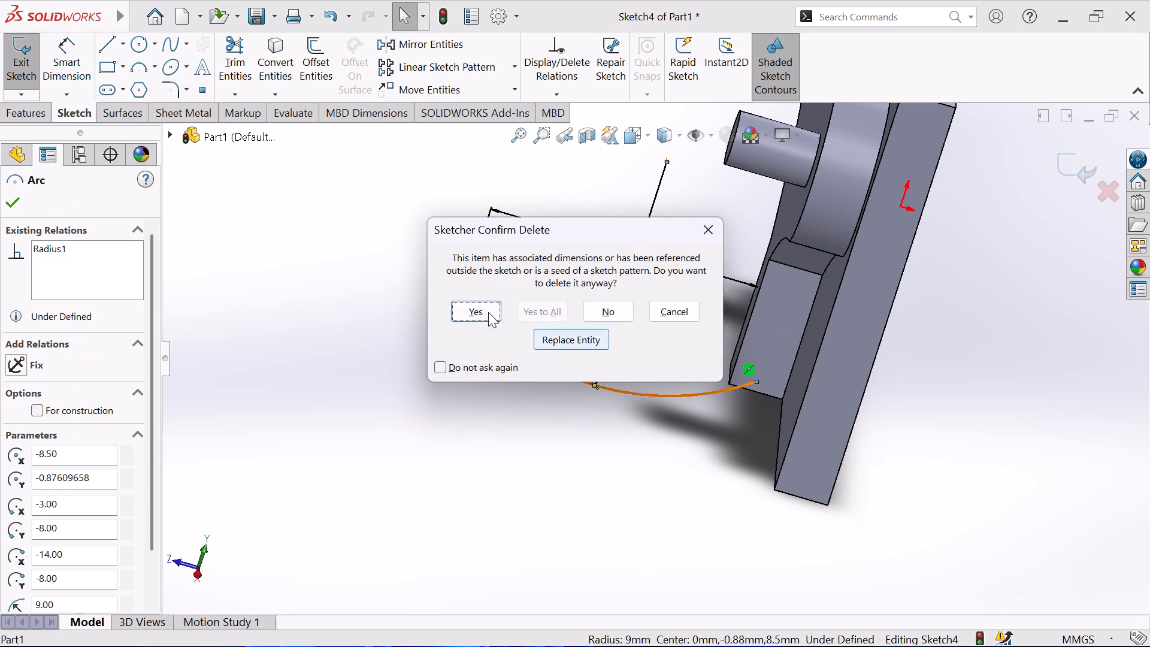
click(487, 312)
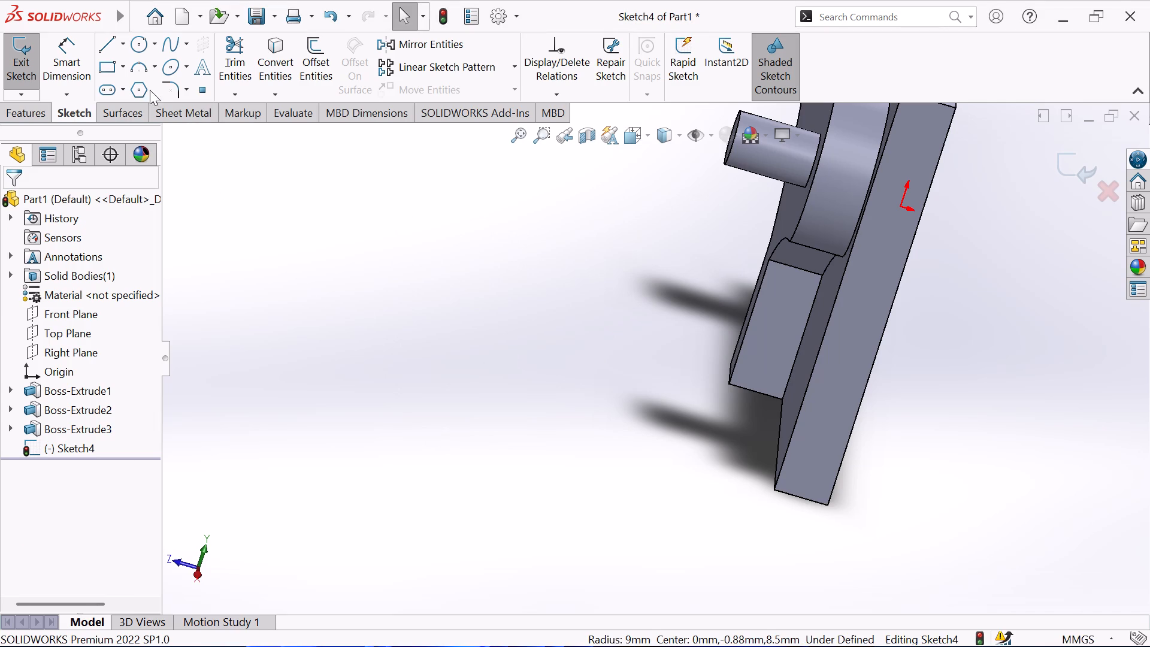
Sketch a semicircular 3 Point Arc of about 1.56 mm radius bulging downward, starting at the midpoint of the key stem's bottom edge.
click(155, 67)
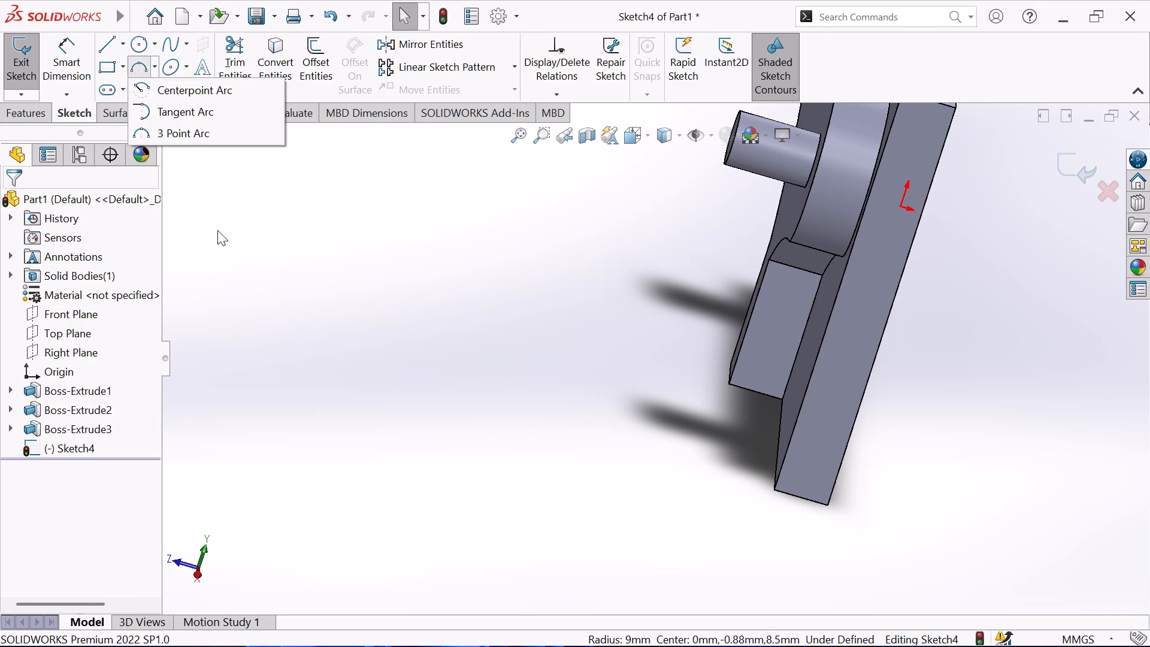
click(175, 135)
scroll(741, 482, down, 3)
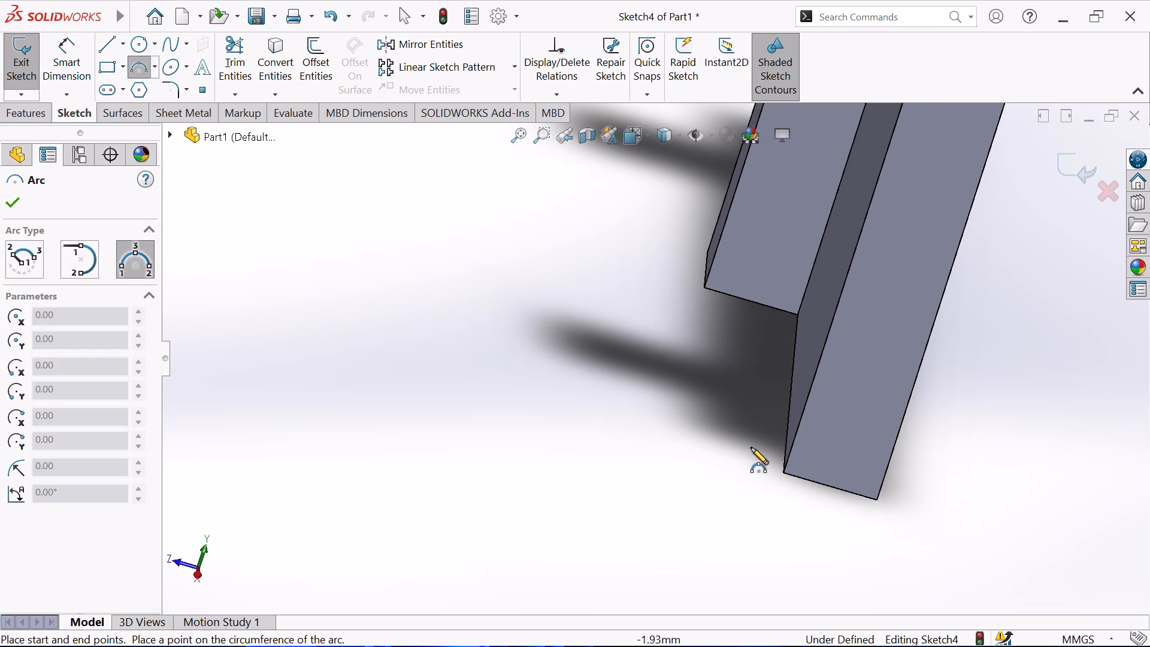
key(ctrl+8)
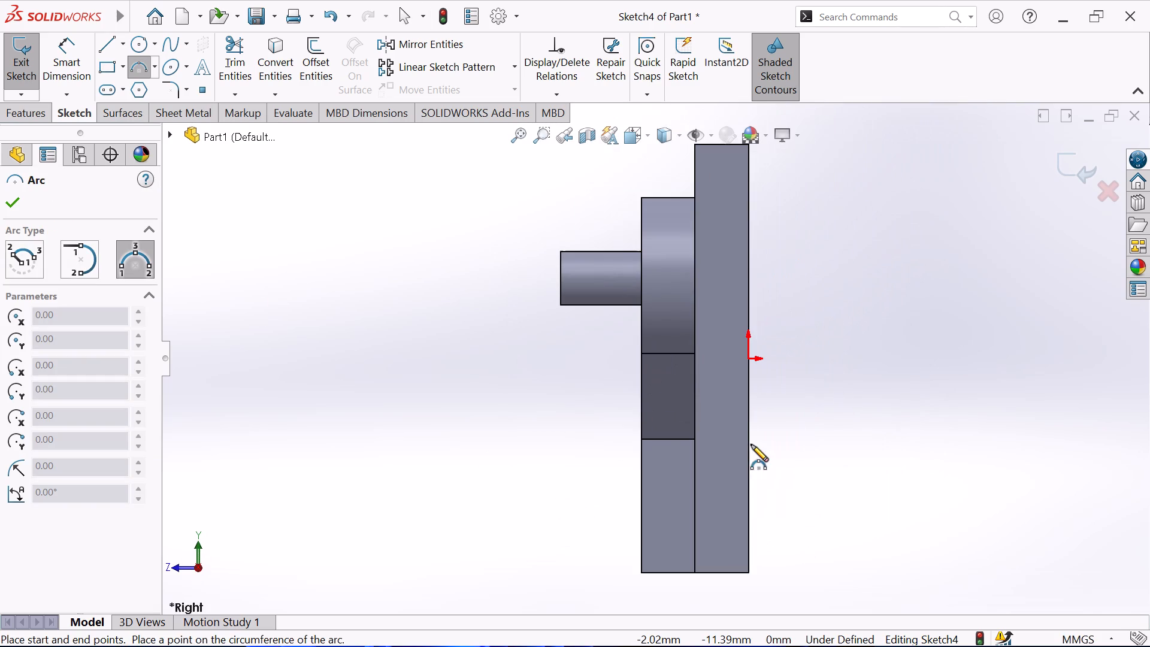
scroll(691, 552, down, 1)
scroll(706, 520, up, 4)
scroll(689, 510, down, 4)
scroll(622, 355, down, 2)
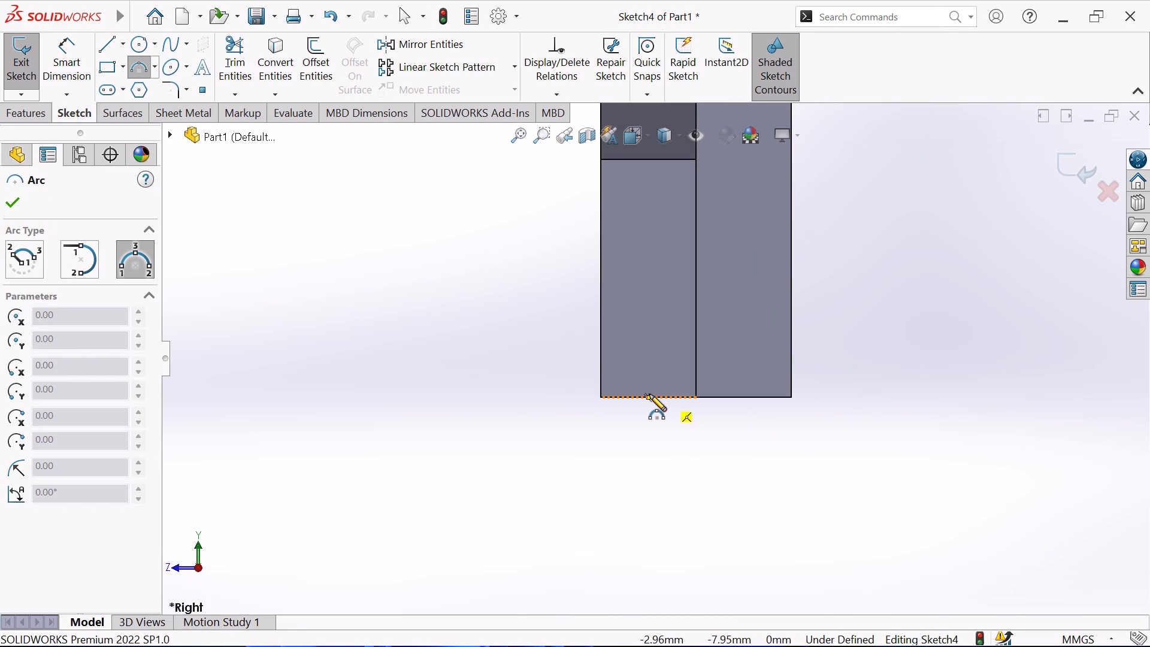
click(647, 398)
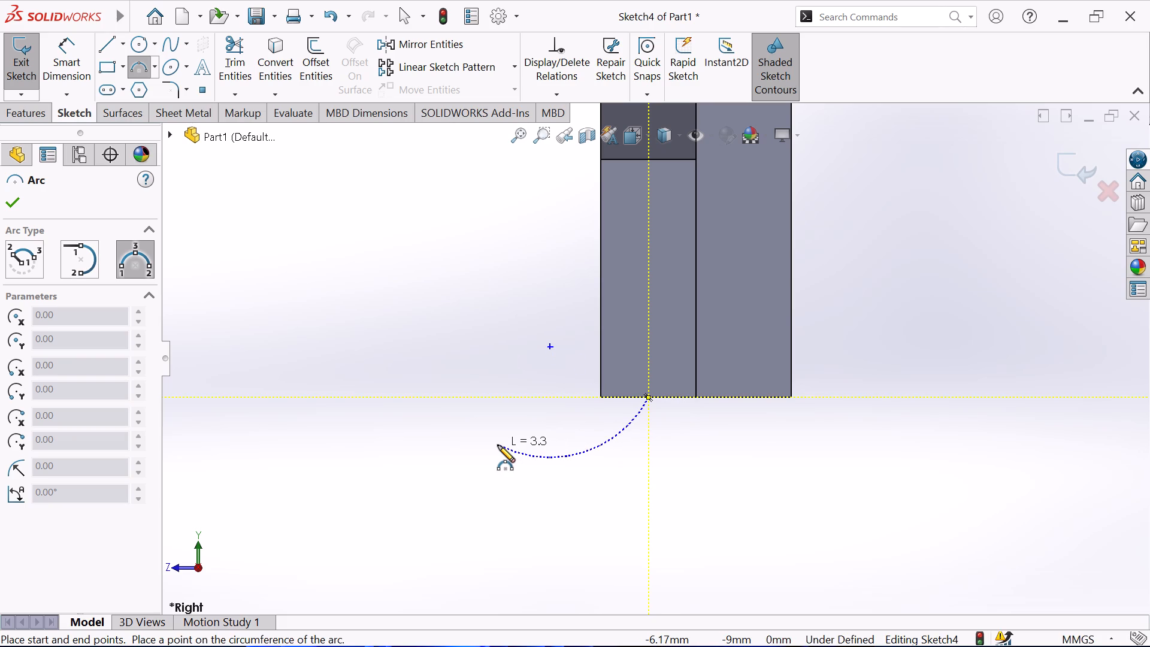
click(500, 394)
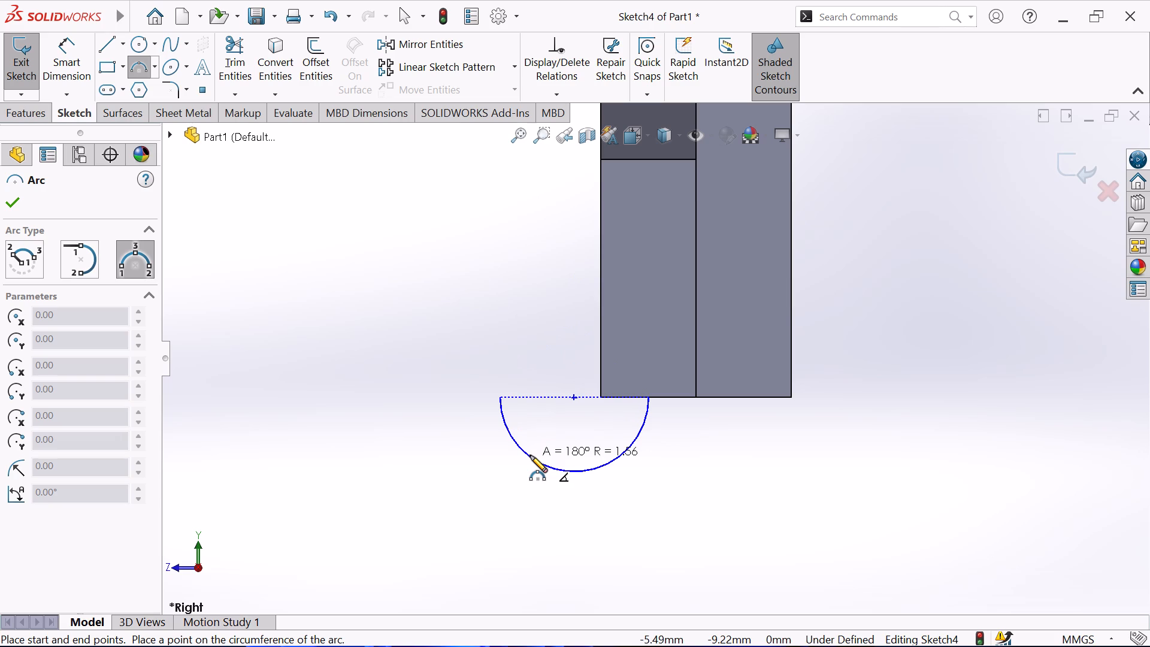
click(530, 455)
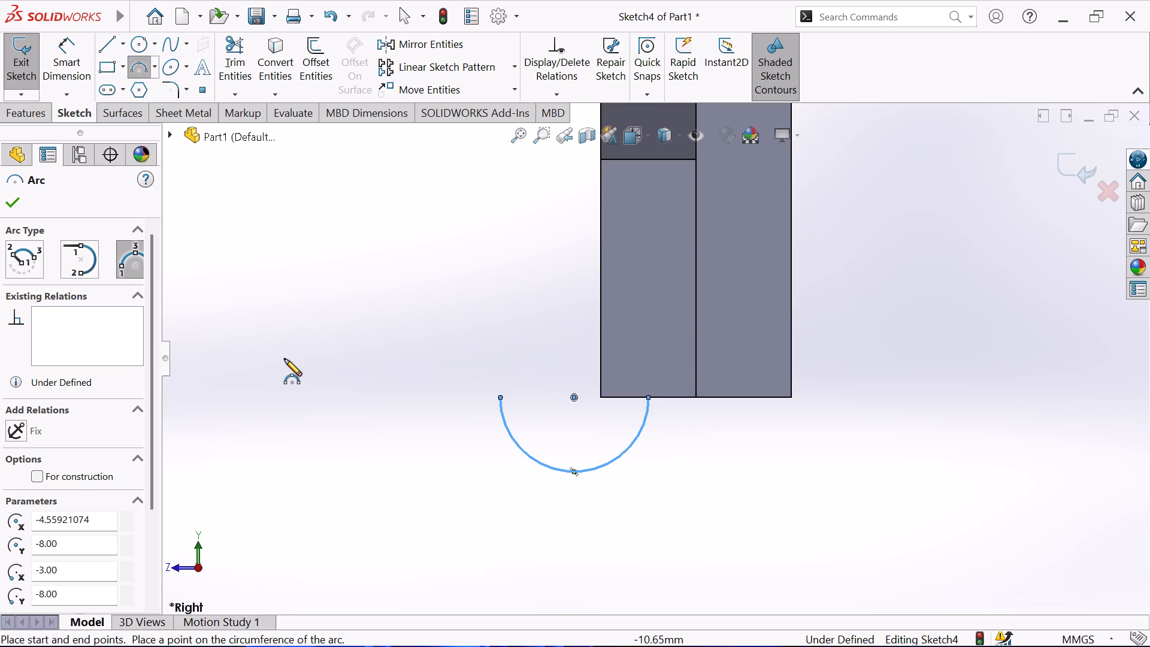
click(11, 207)
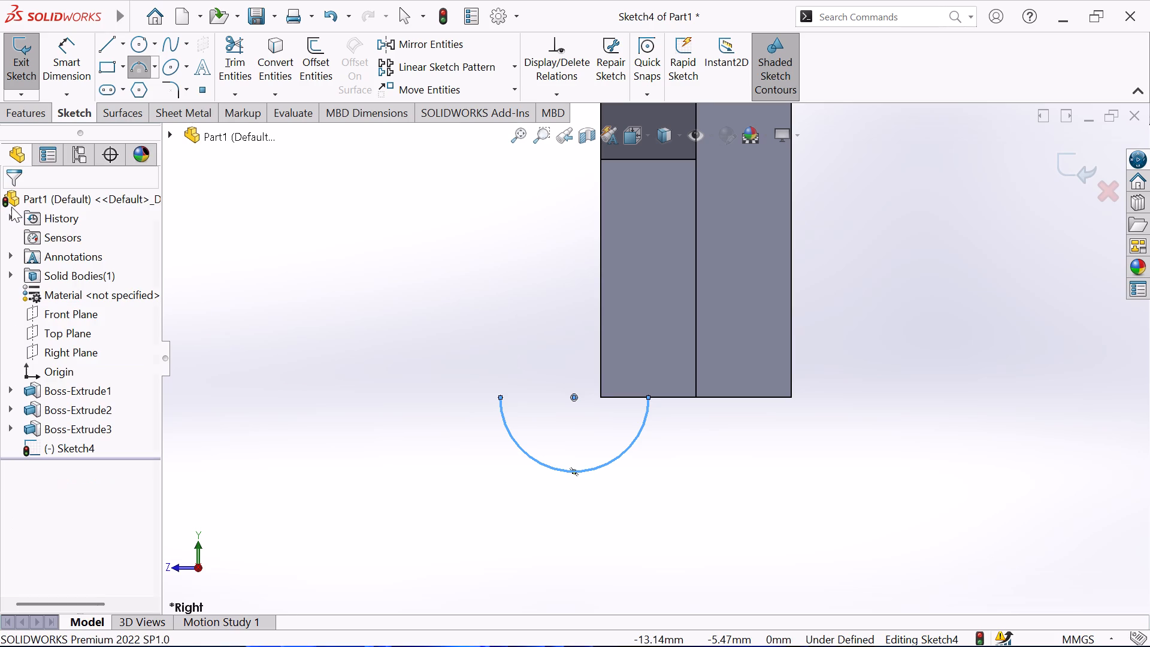
Dimension the arc's radius at 9 mm.
click(75, 77)
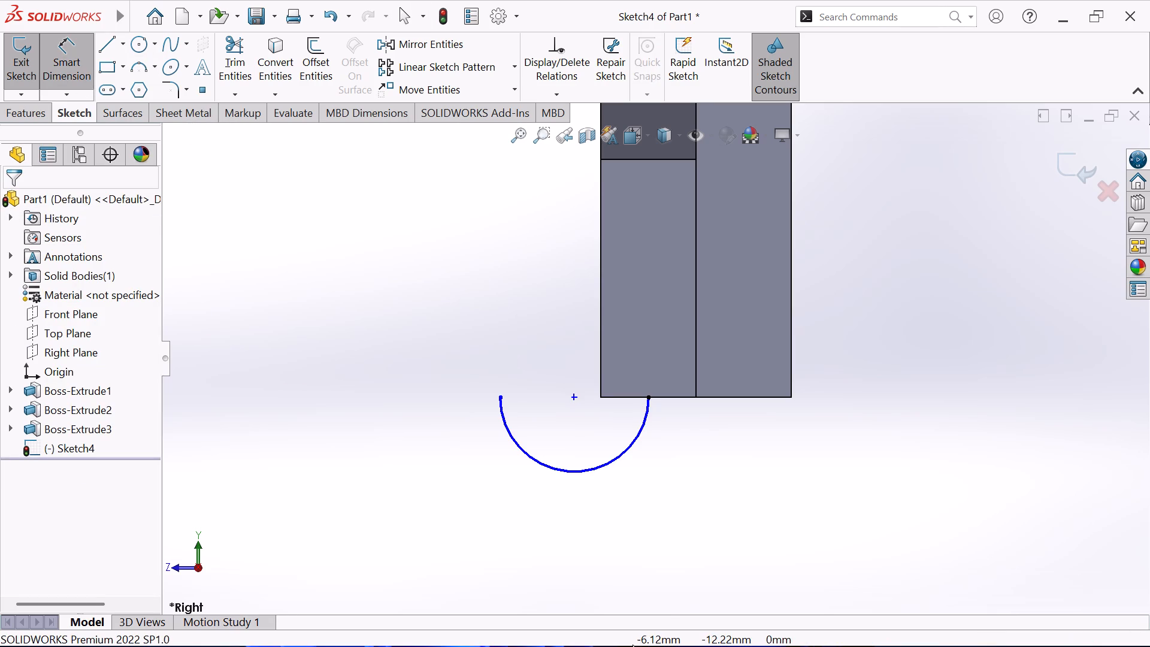
click(594, 469)
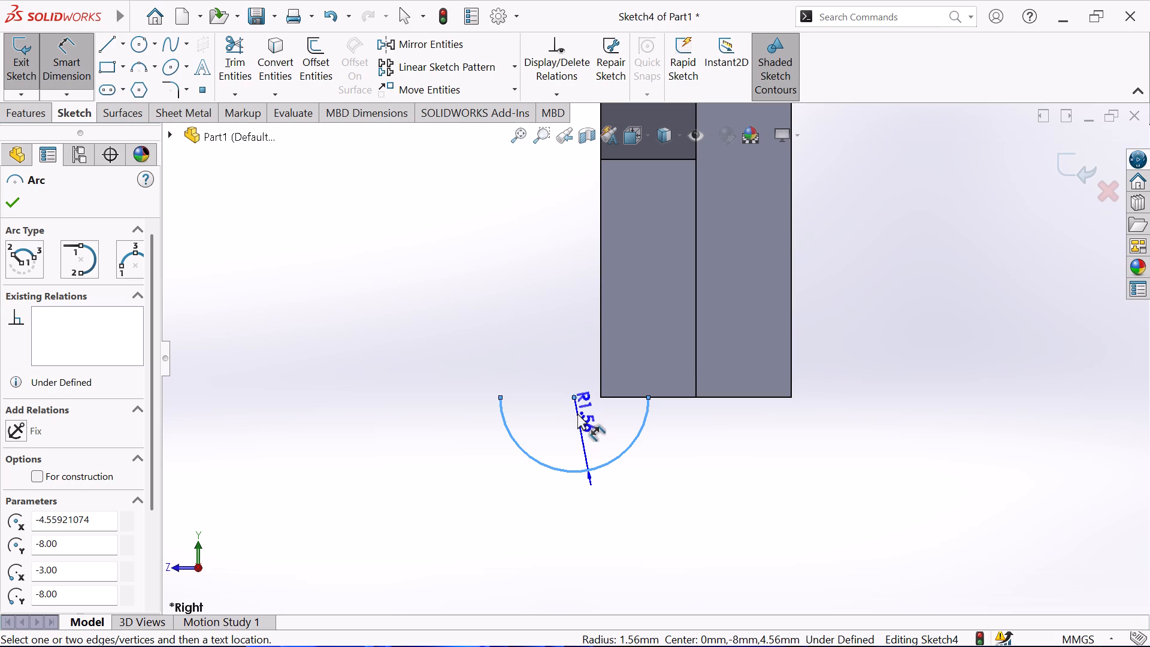
key(Escape)
click(585, 470)
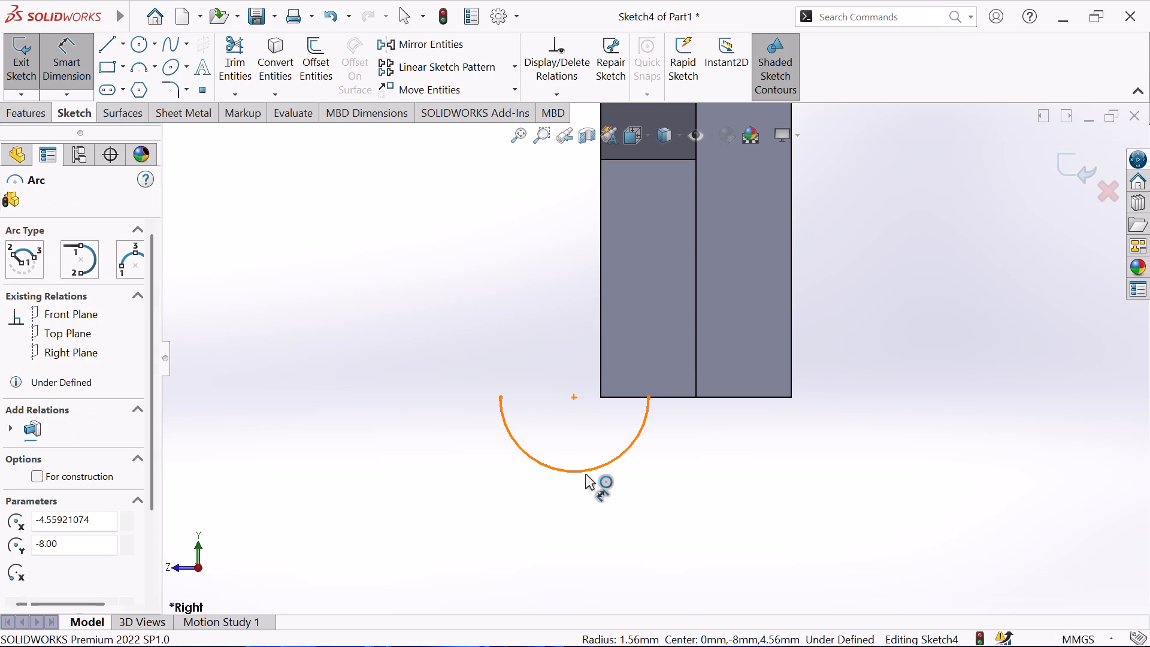
click(569, 506)
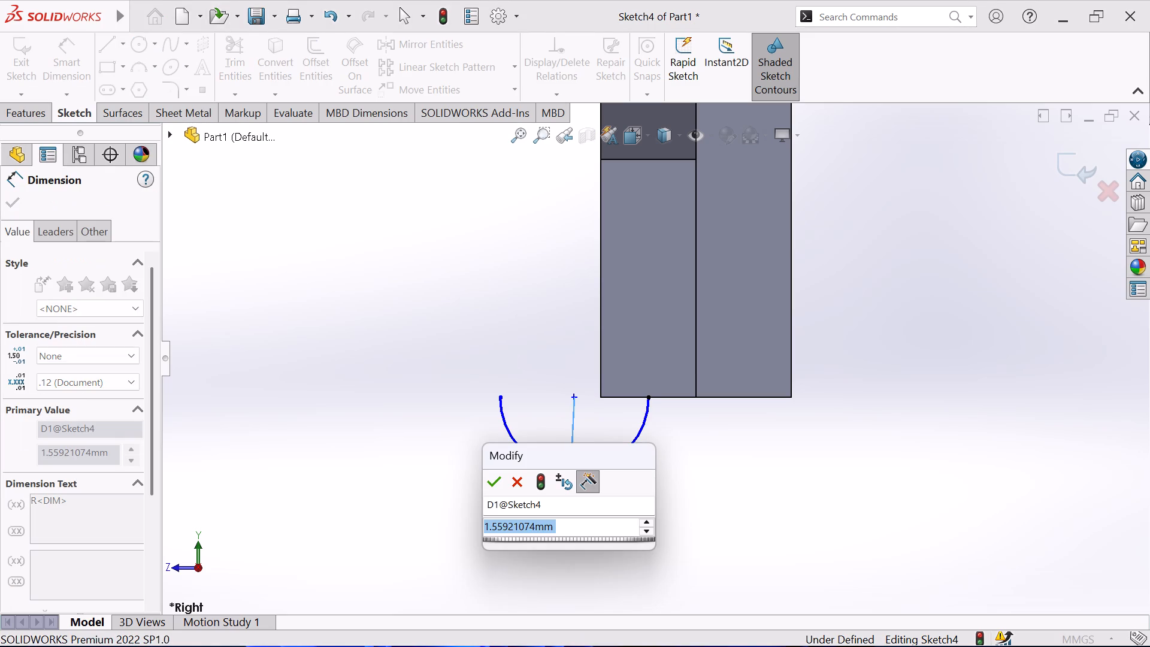
key(9)
key(Return)
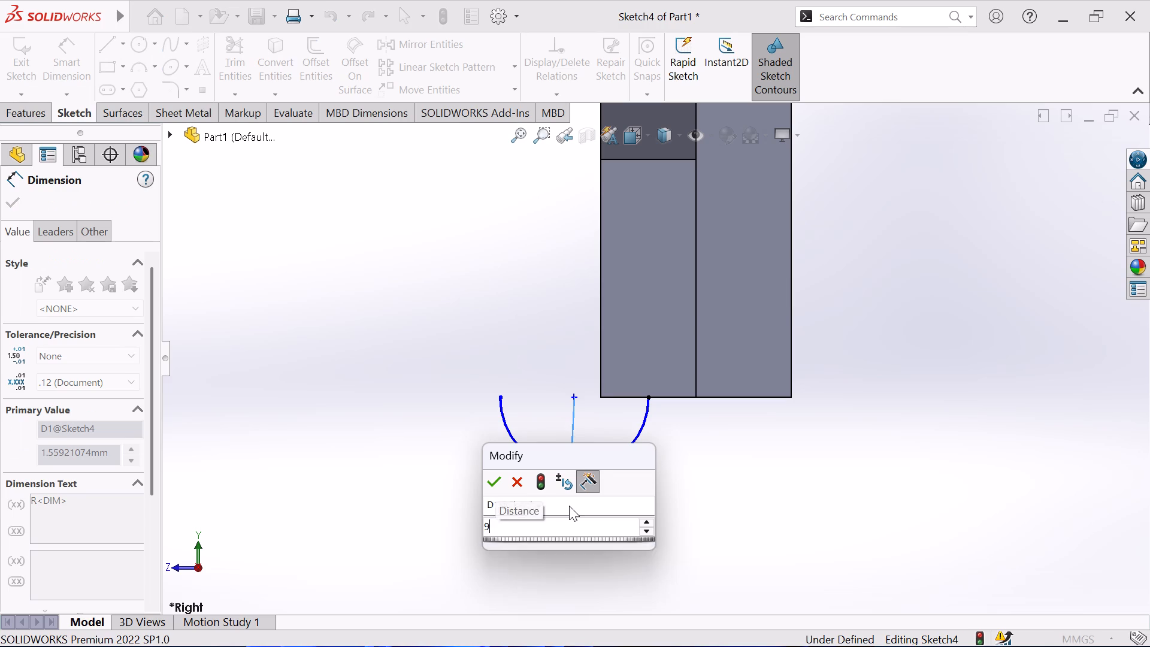
scroll(569, 506, up, 6)
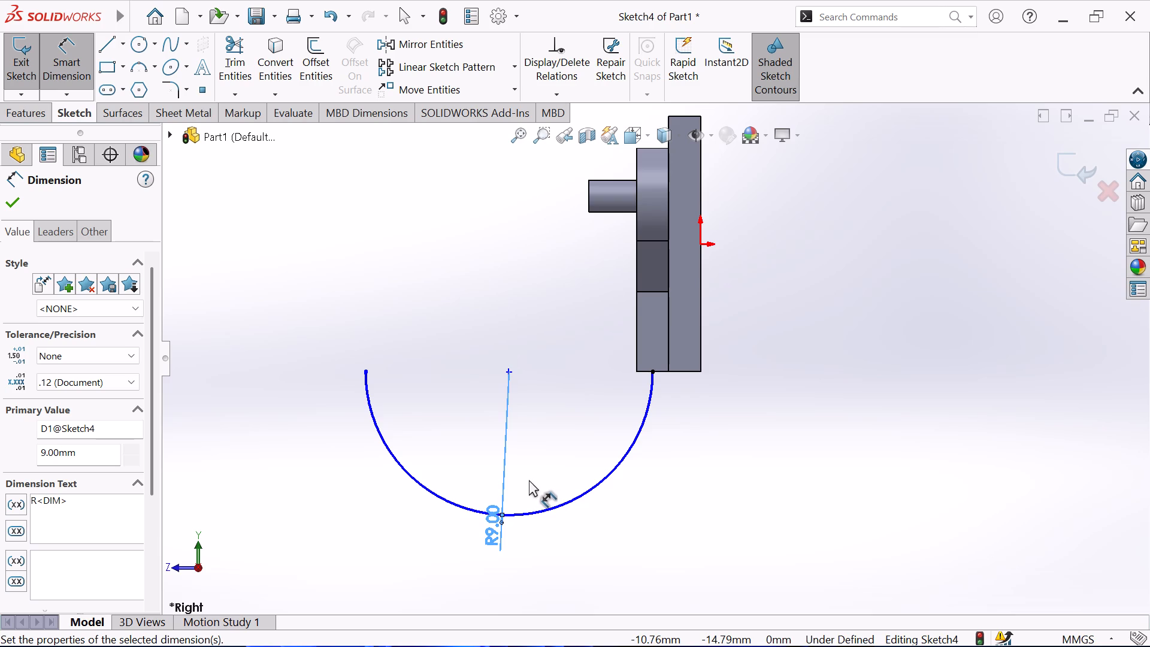
click(13, 200)
Dimension the distance between the arc's two endpoints.
click(77, 51)
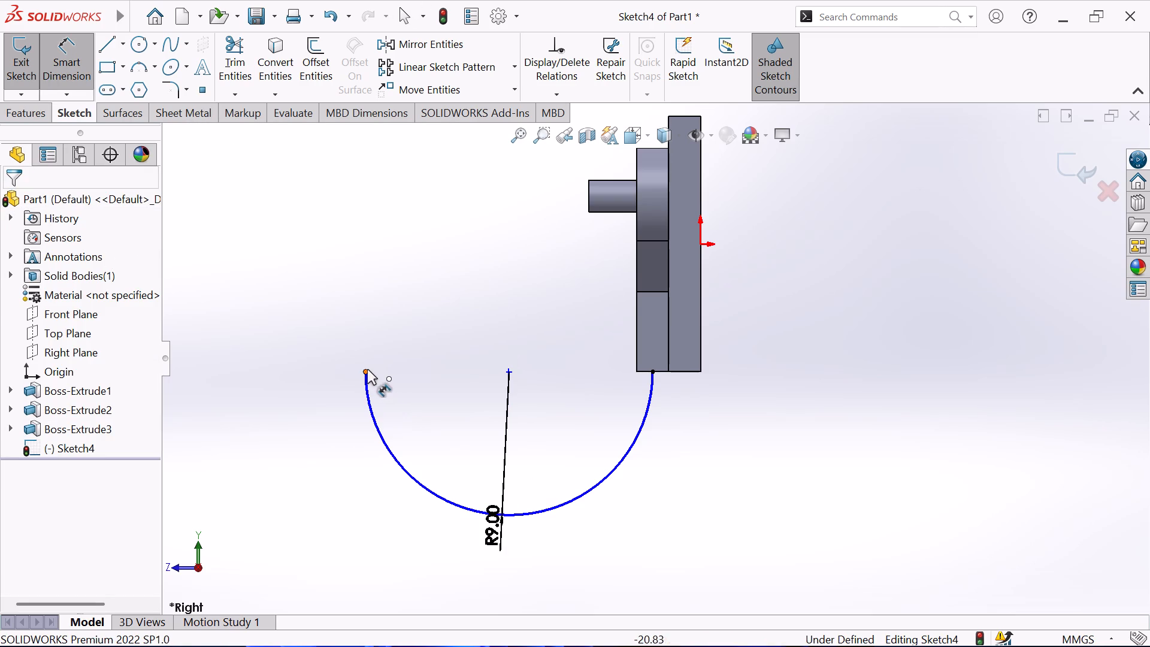
click(367, 369)
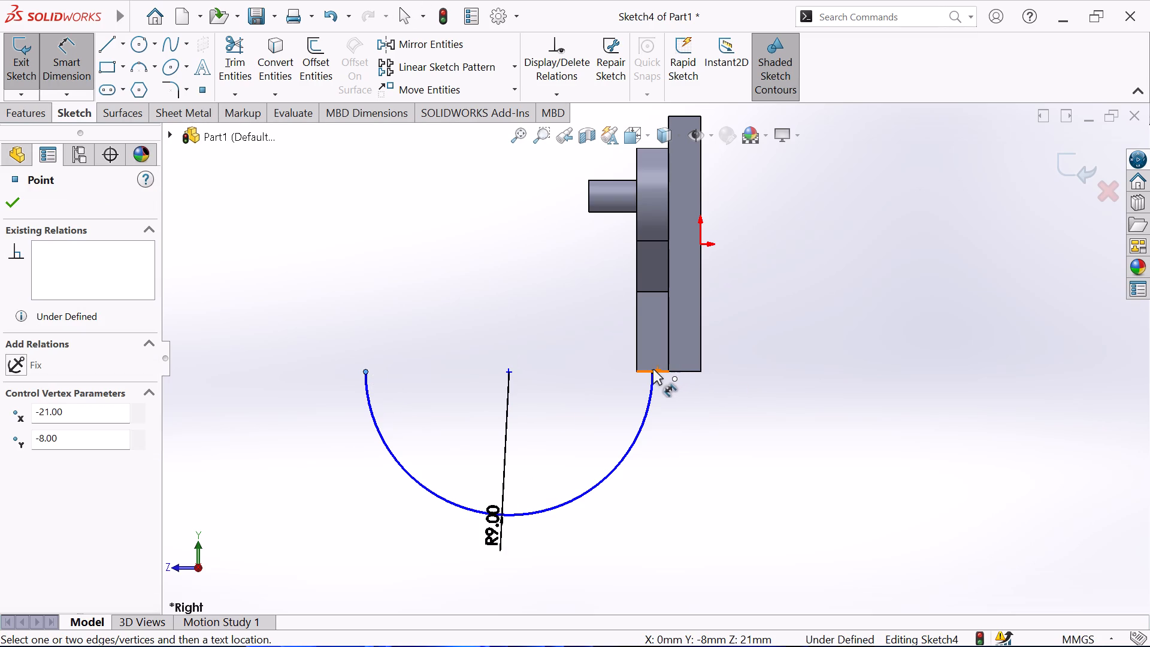
click(653, 370)
click(551, 364)
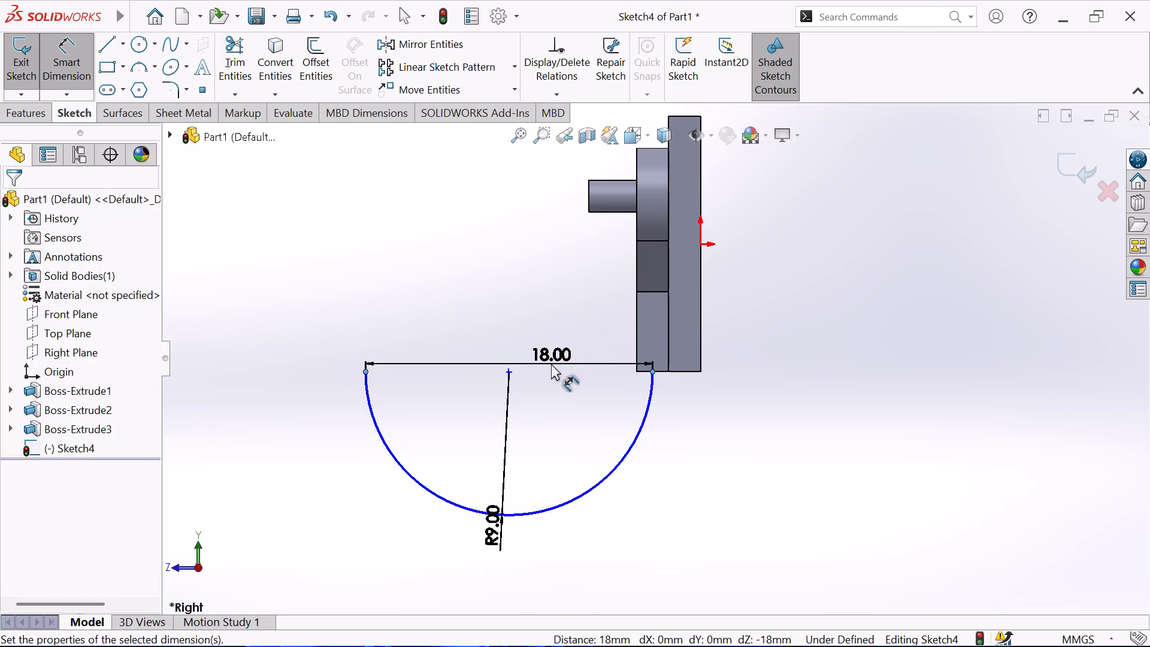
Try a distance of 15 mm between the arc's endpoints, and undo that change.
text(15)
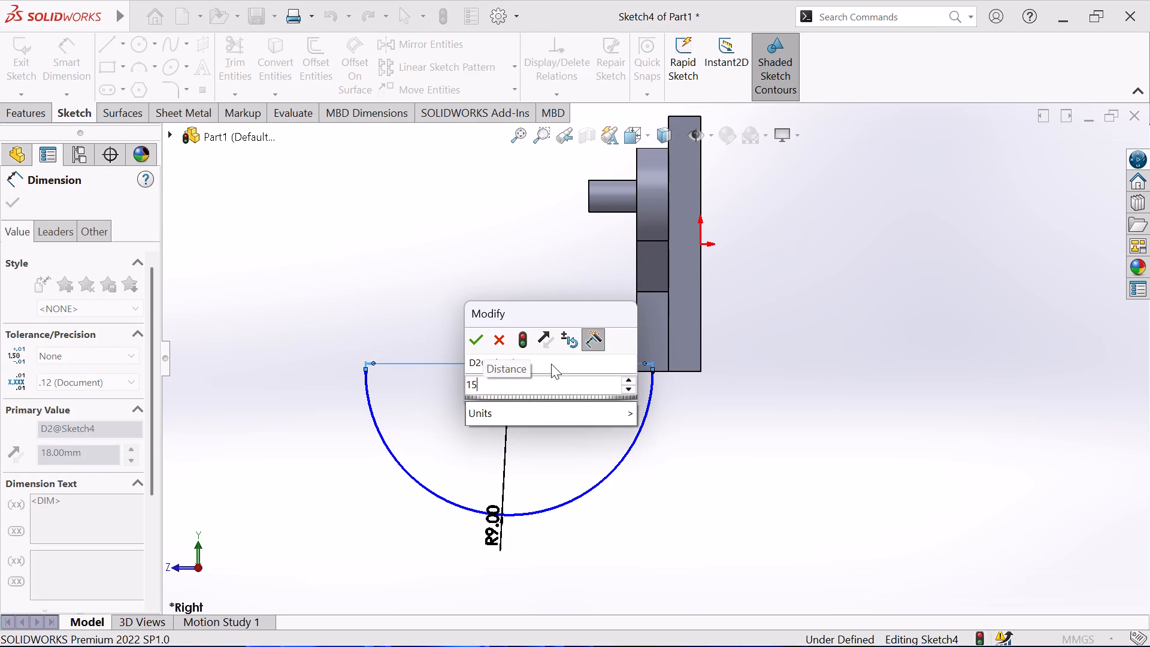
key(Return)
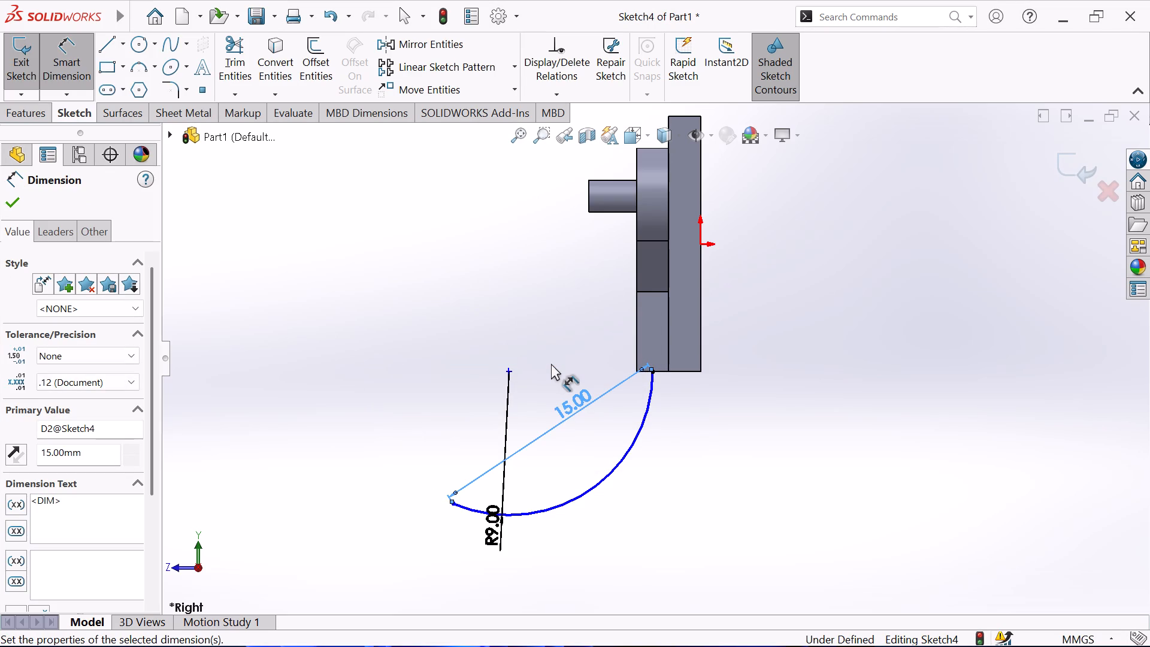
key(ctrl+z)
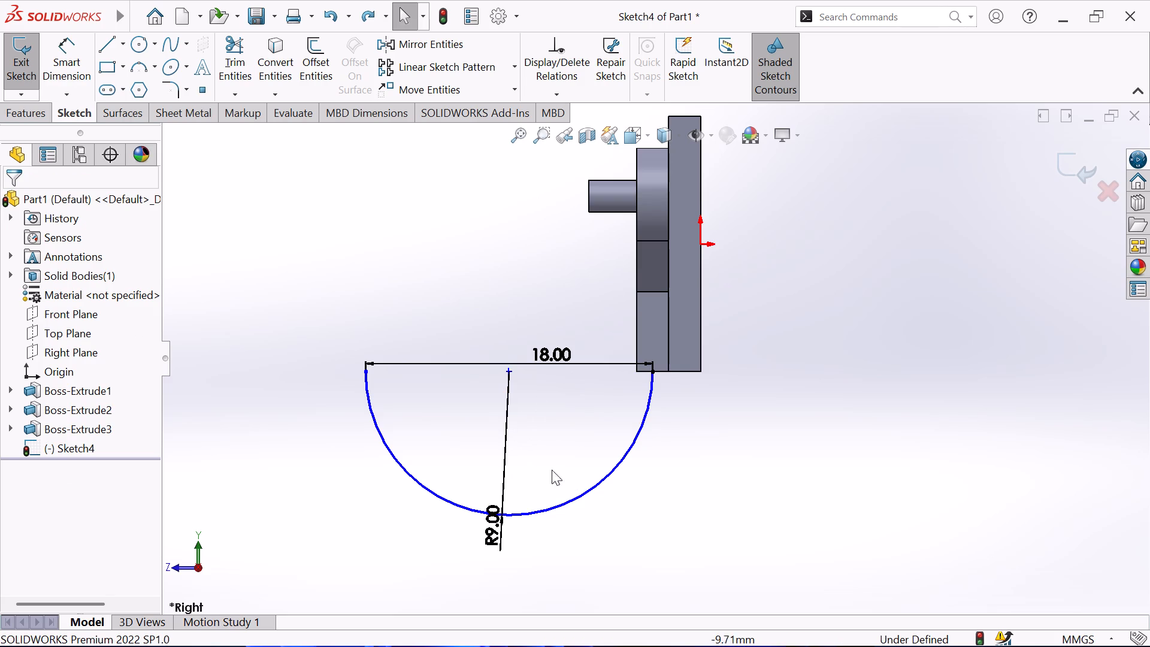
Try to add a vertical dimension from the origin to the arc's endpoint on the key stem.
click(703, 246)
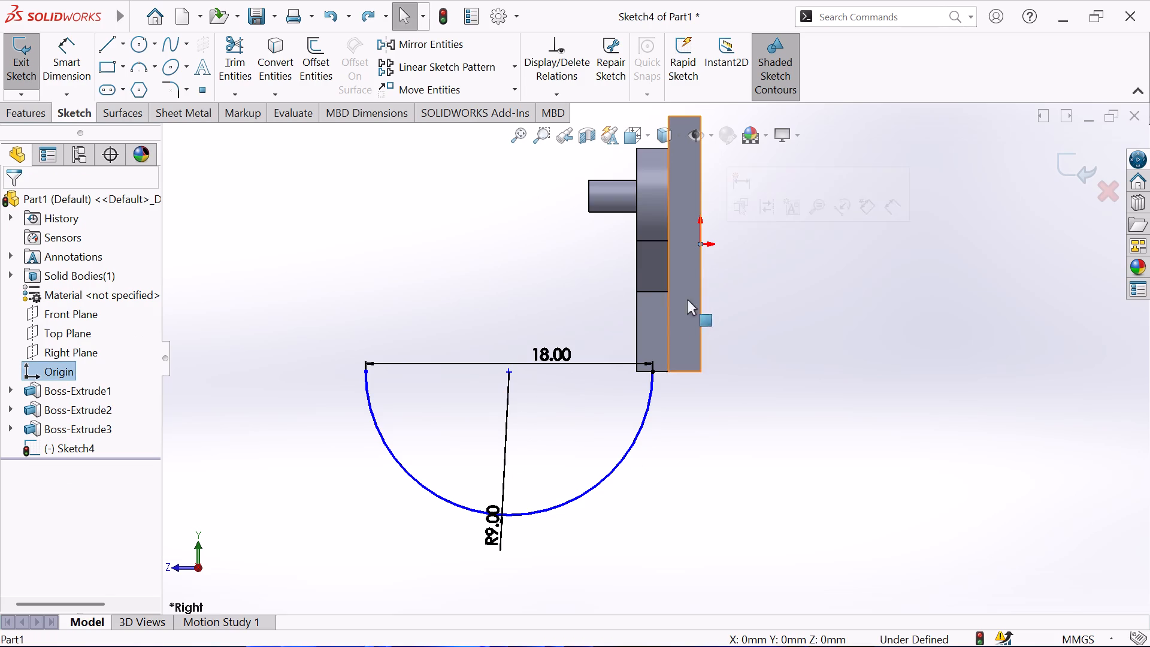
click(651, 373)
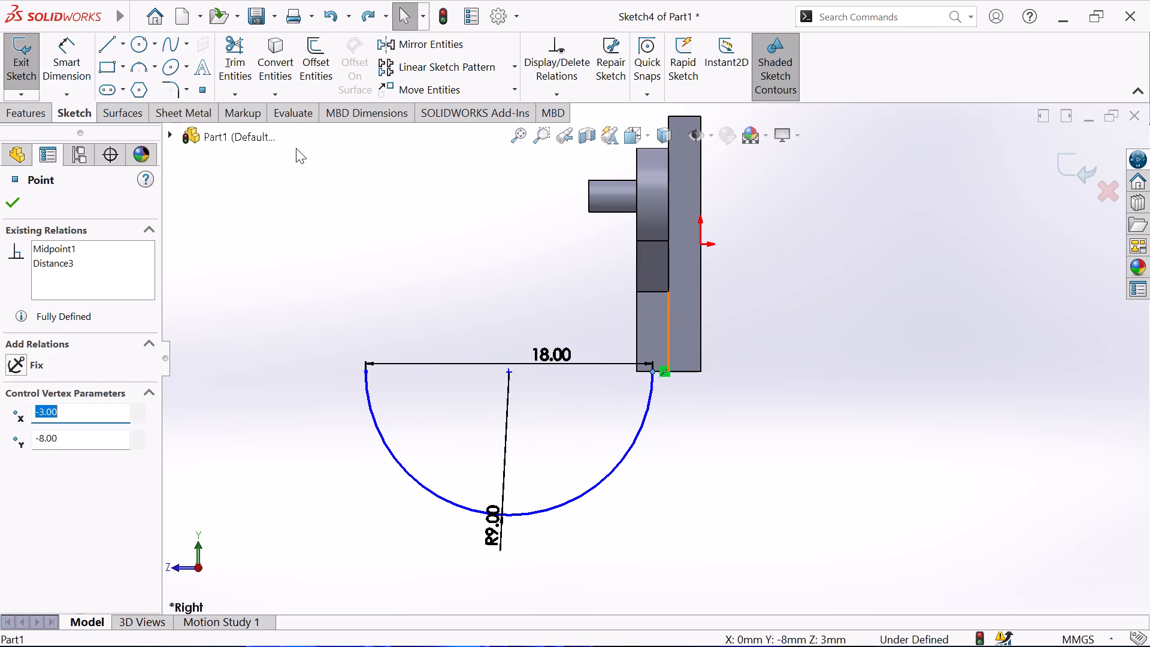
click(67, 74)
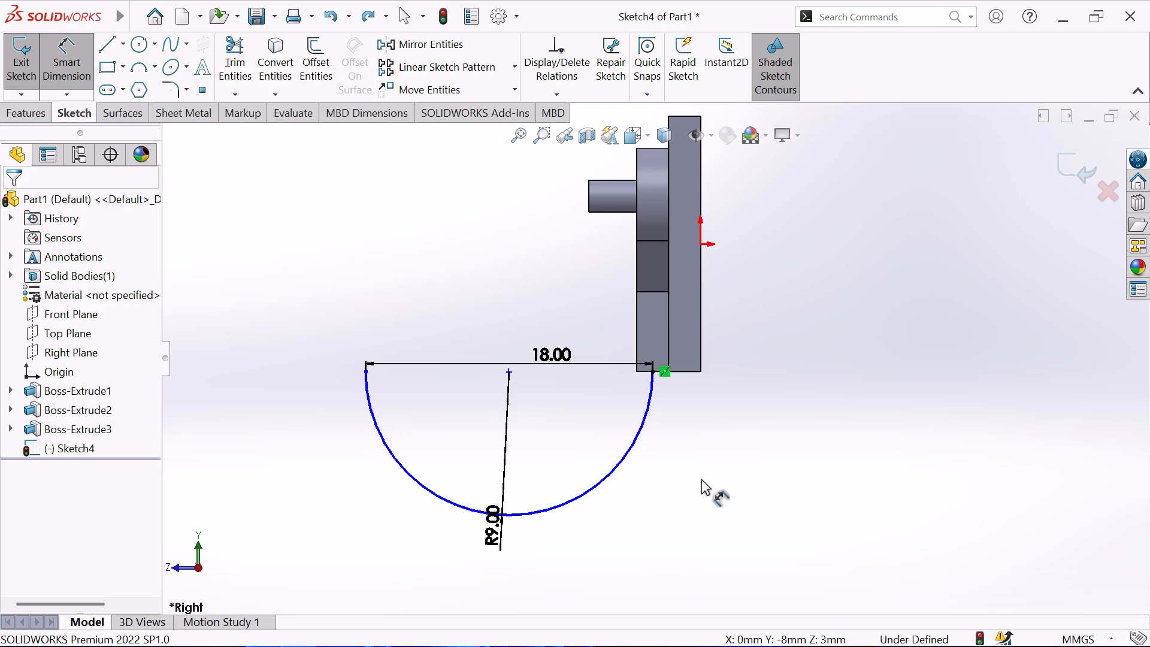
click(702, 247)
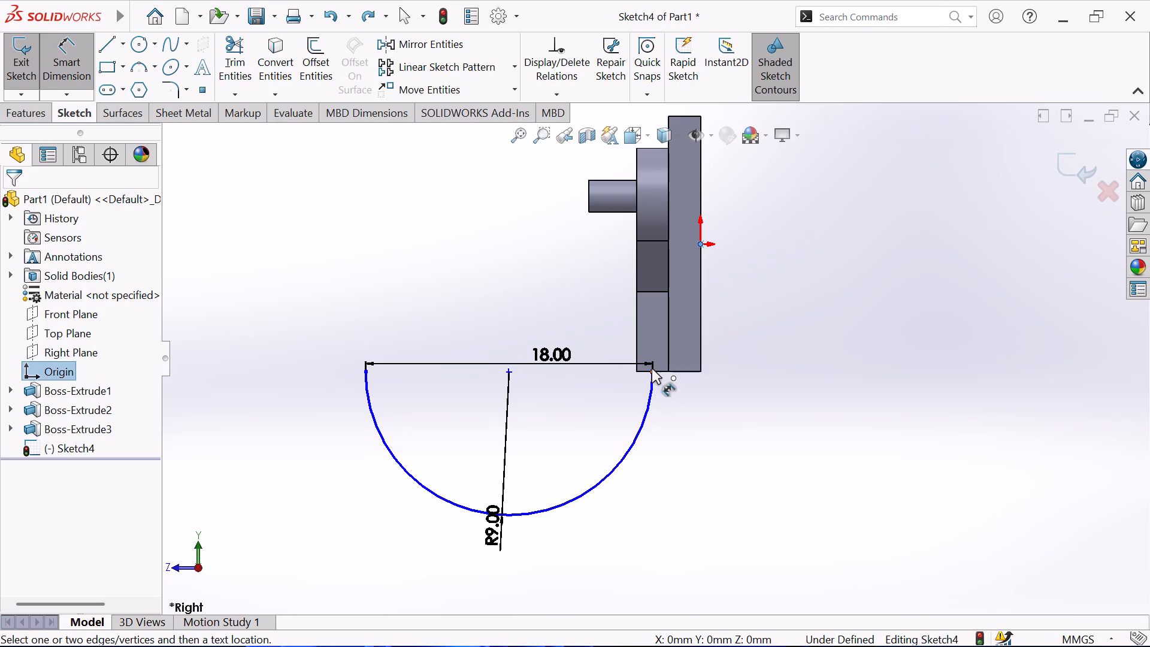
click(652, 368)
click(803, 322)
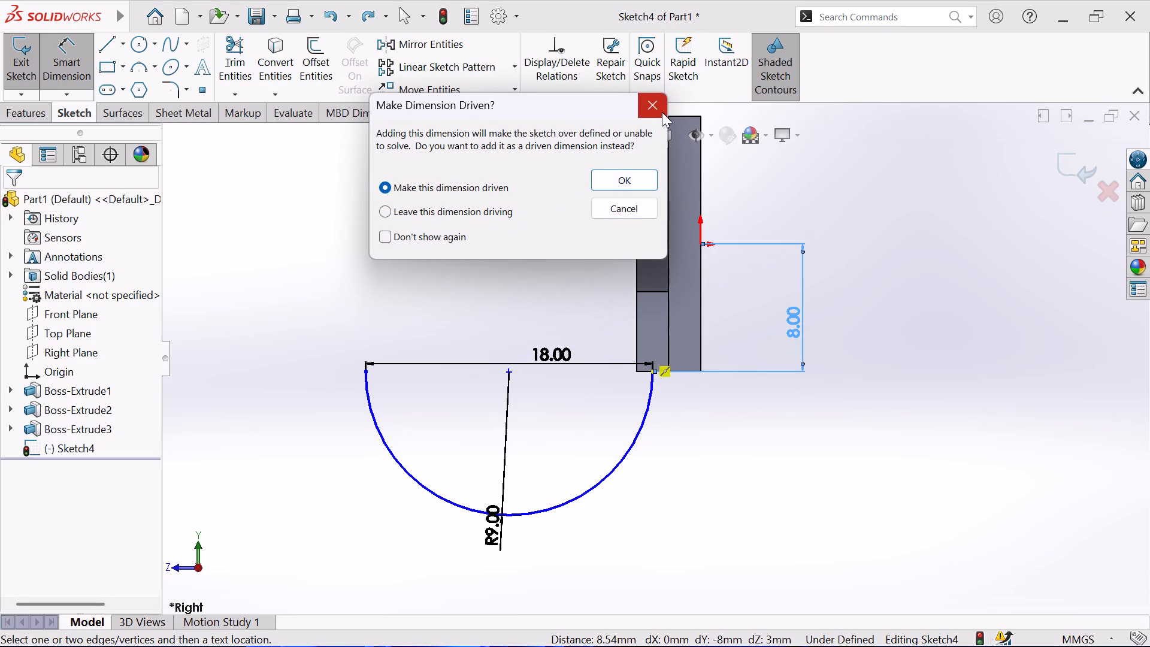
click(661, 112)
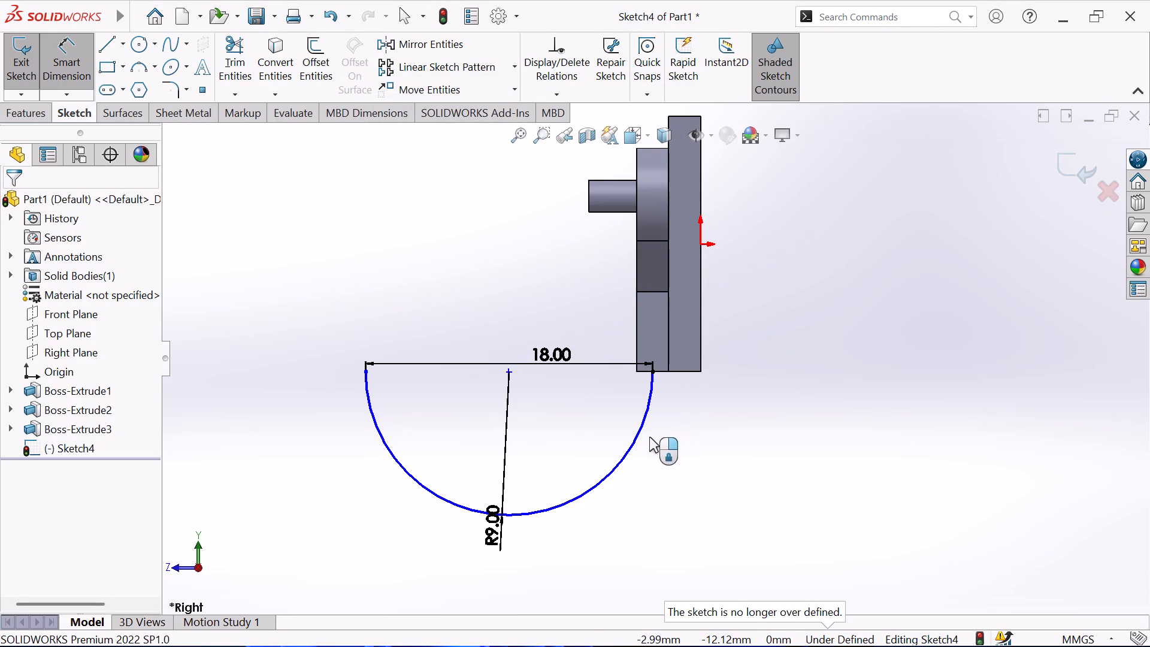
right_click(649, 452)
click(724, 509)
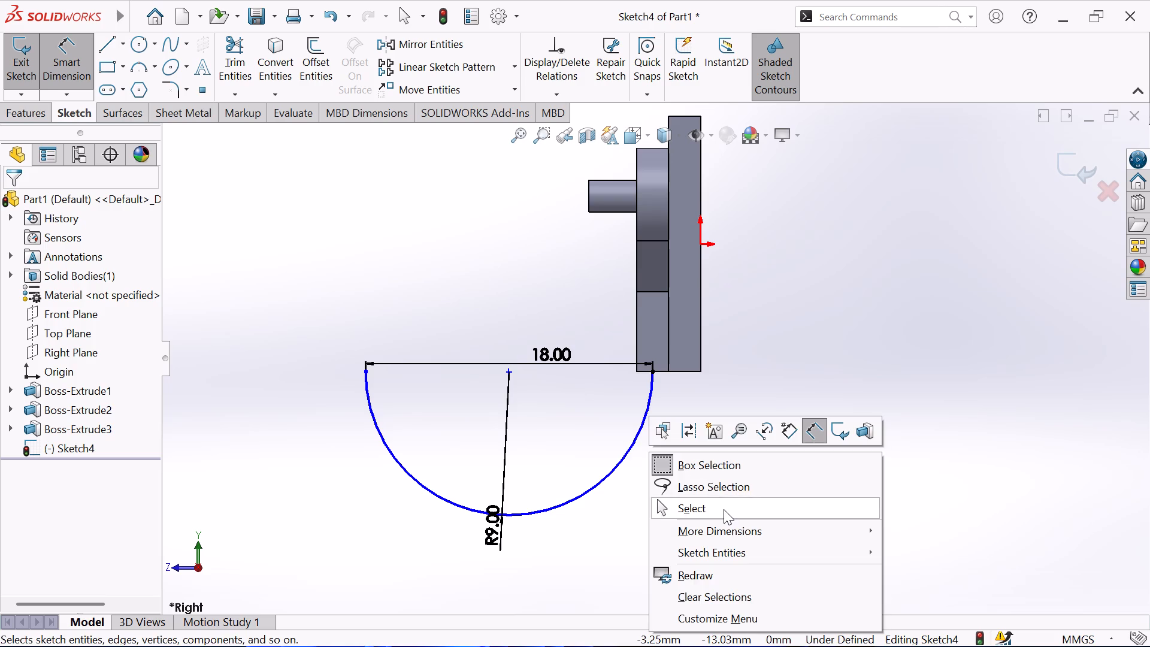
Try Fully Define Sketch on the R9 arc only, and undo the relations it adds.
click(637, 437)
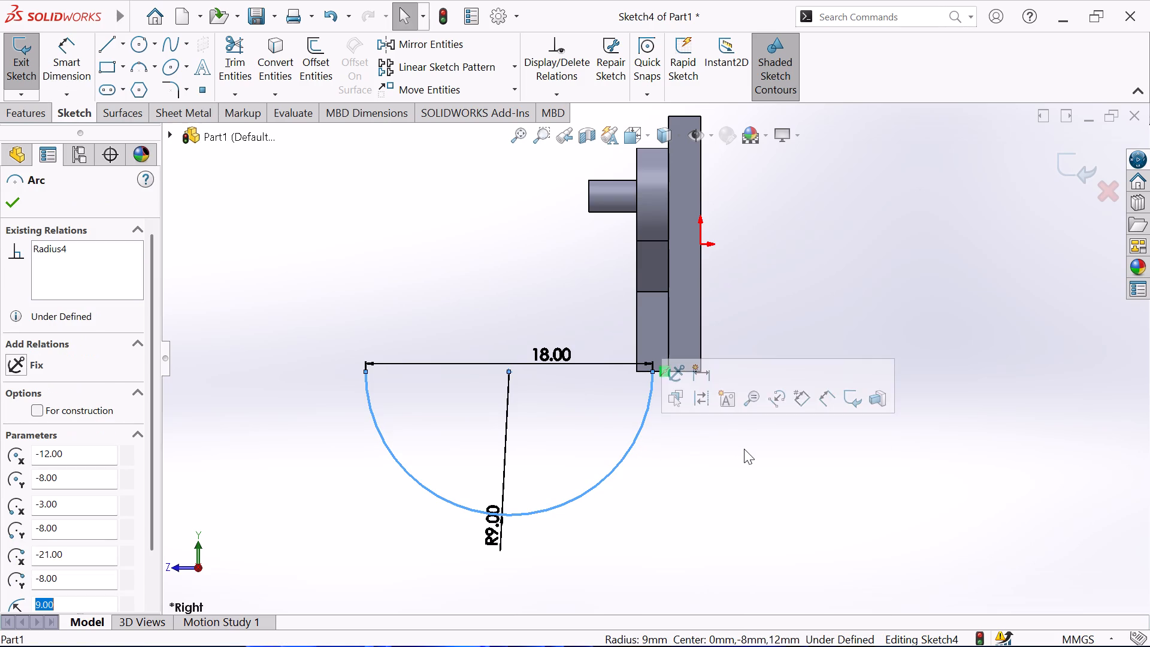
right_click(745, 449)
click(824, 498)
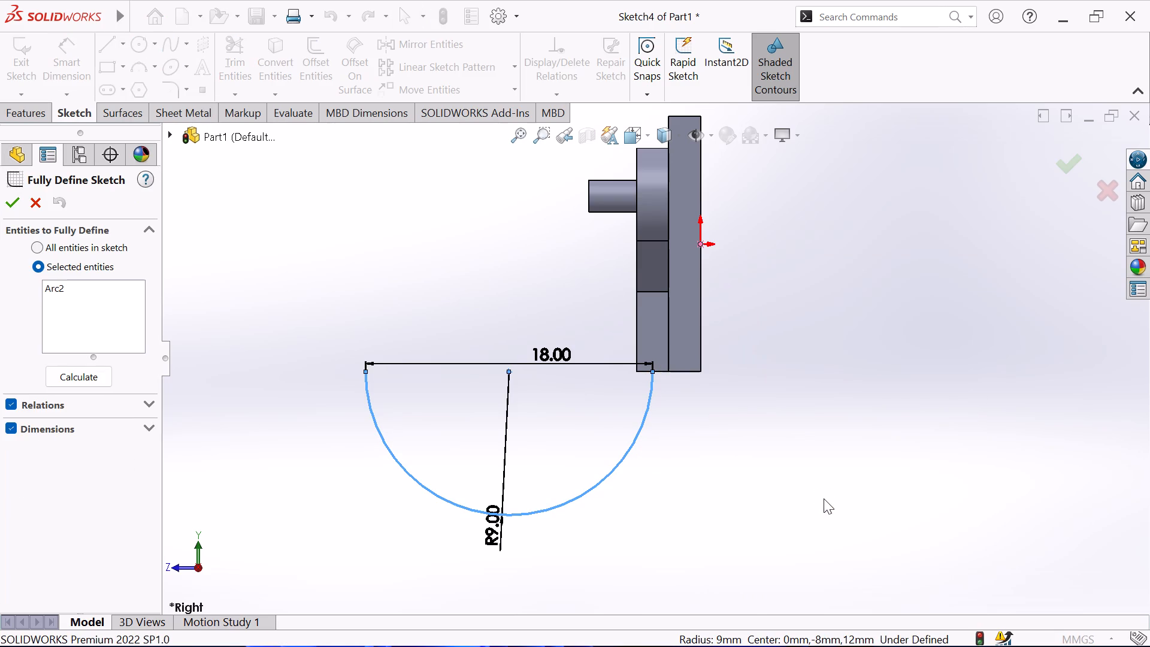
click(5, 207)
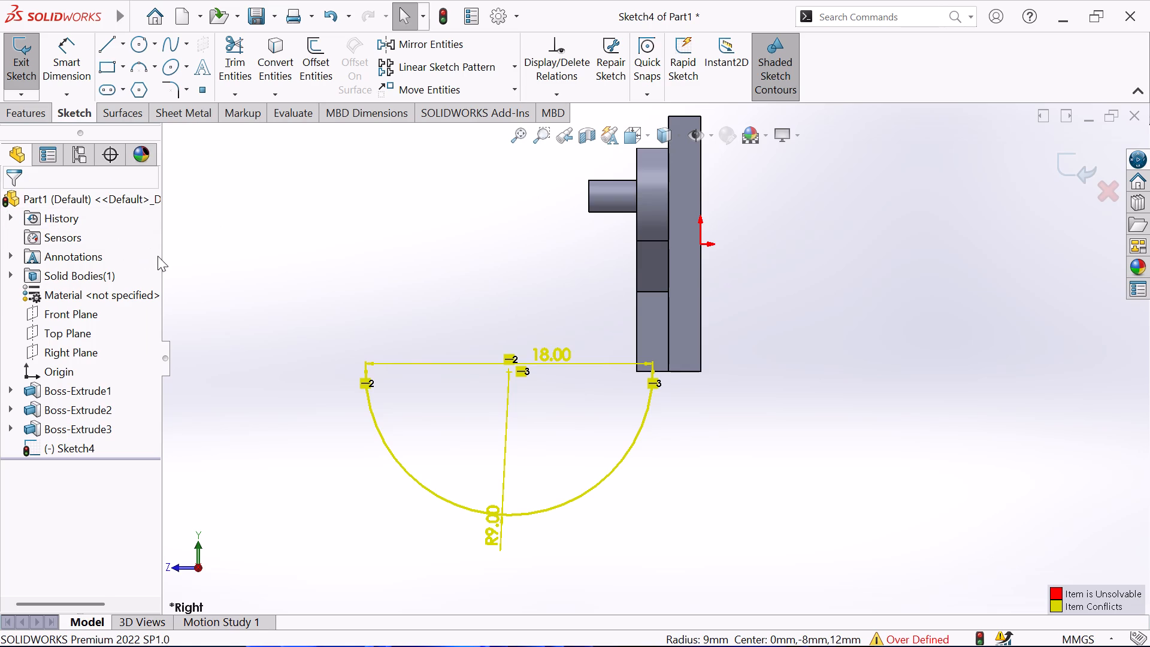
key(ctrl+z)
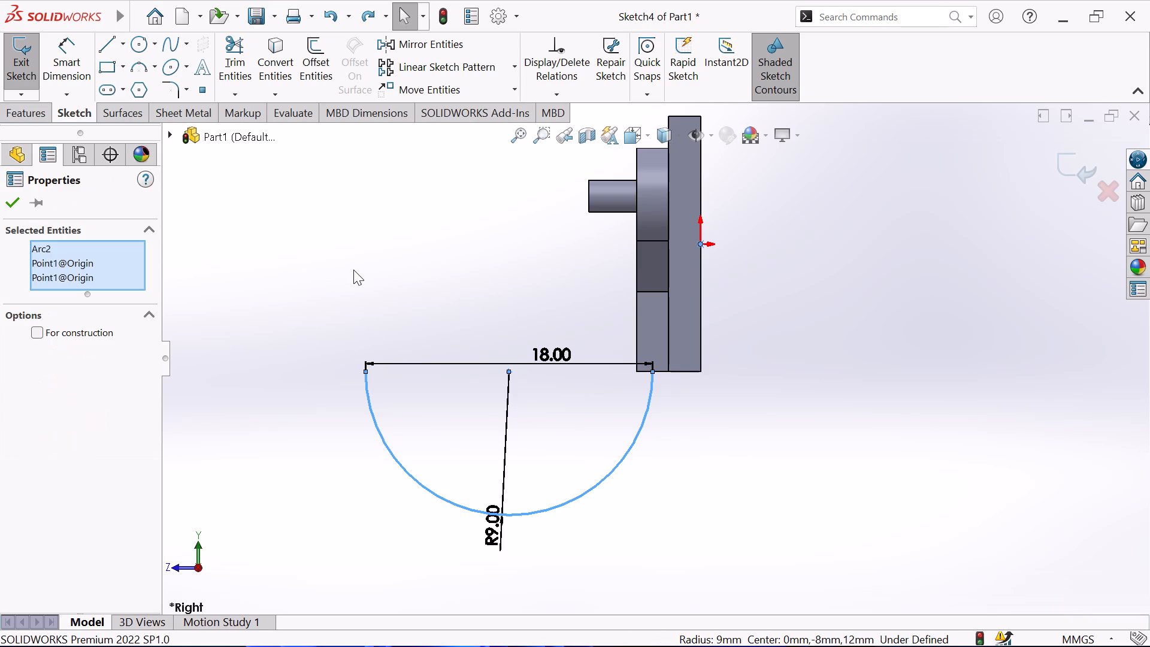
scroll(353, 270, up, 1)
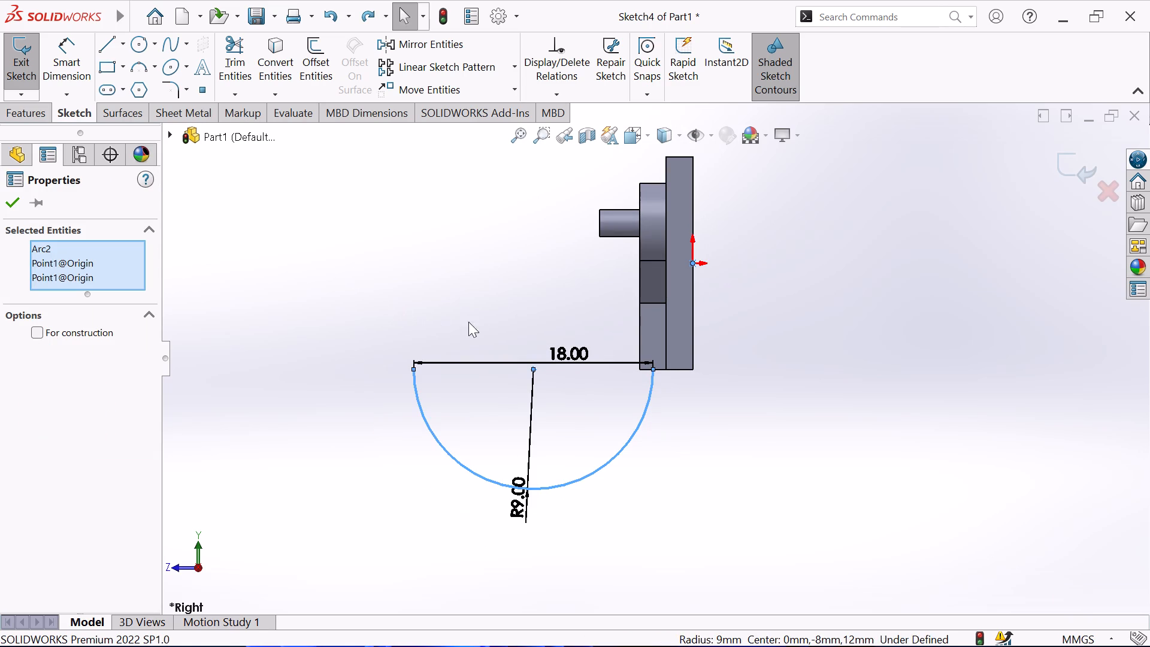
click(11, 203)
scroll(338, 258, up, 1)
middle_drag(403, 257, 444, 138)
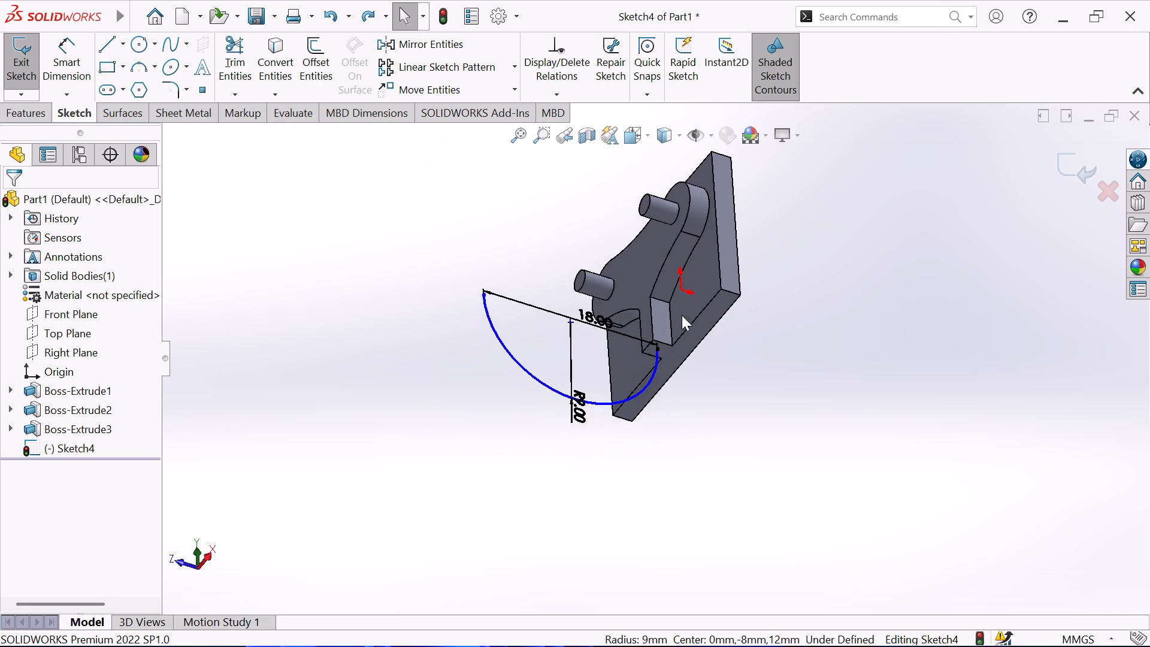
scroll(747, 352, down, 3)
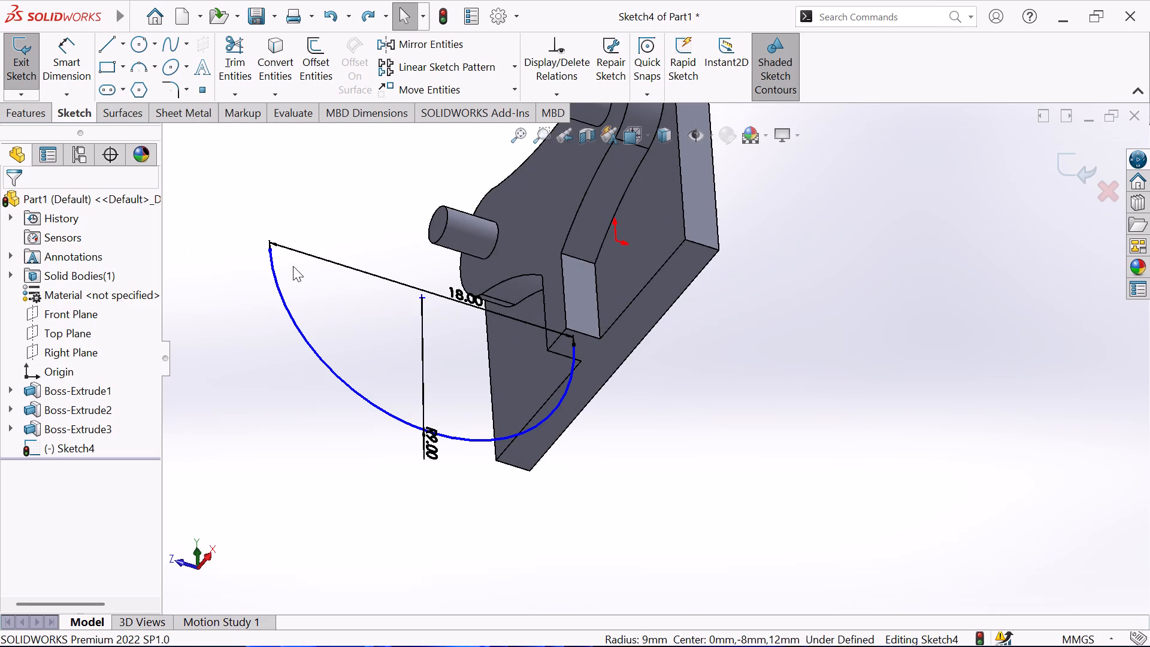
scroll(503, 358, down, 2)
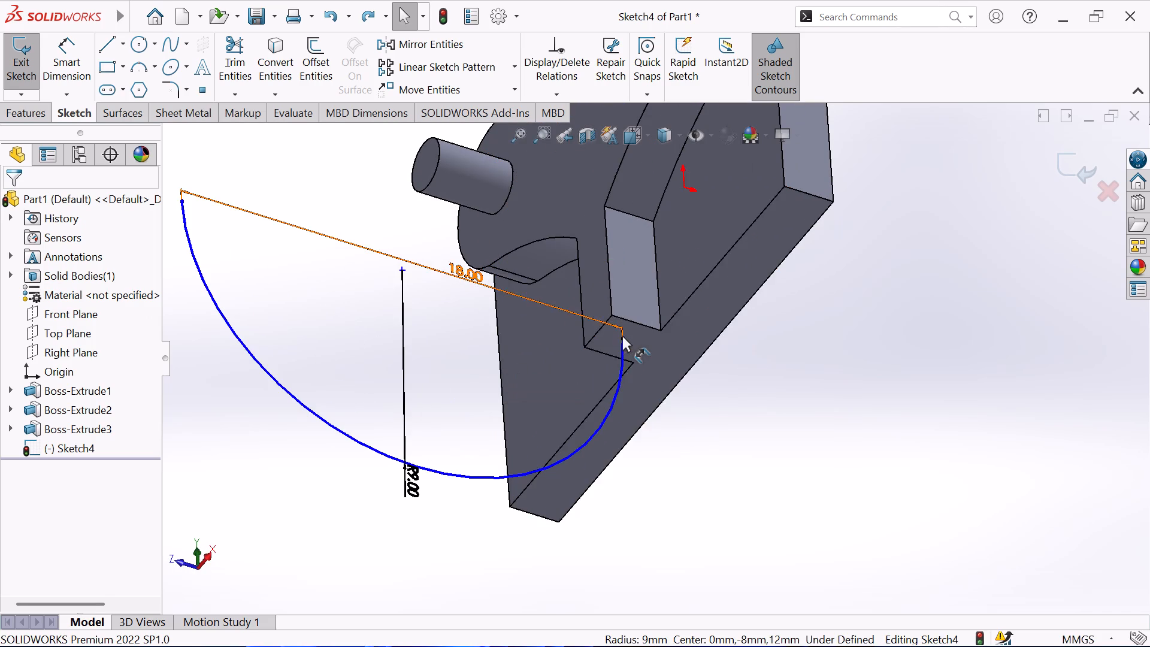
Finish the R9 arc sketch and leave sketch editing.
click(636, 338)
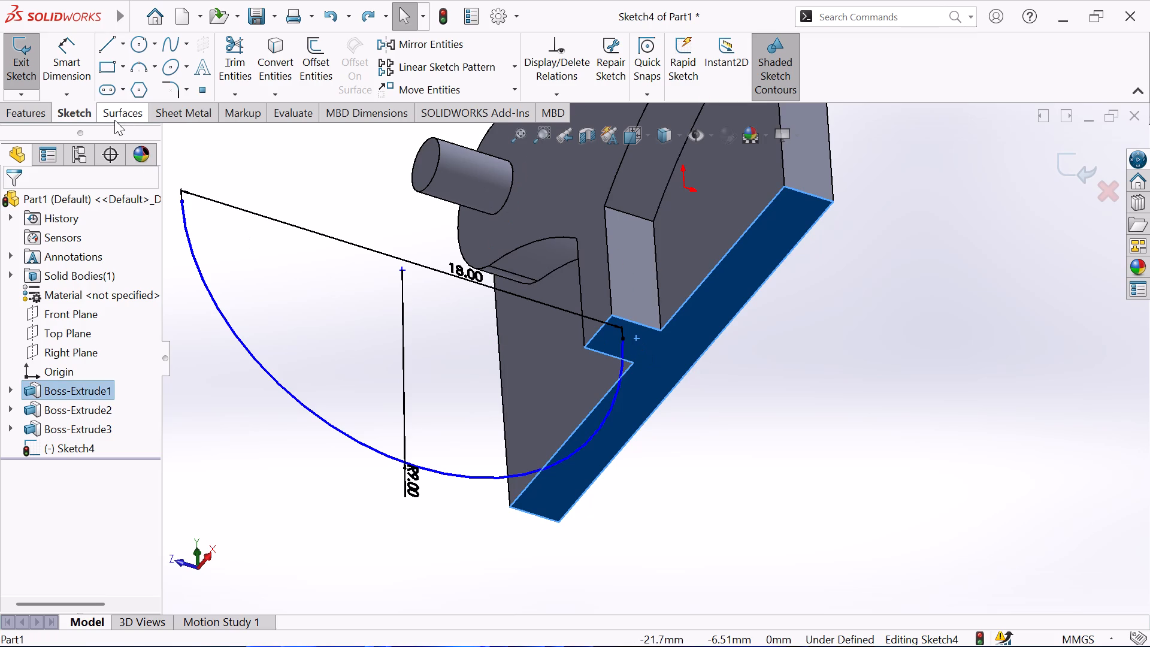
click(30, 52)
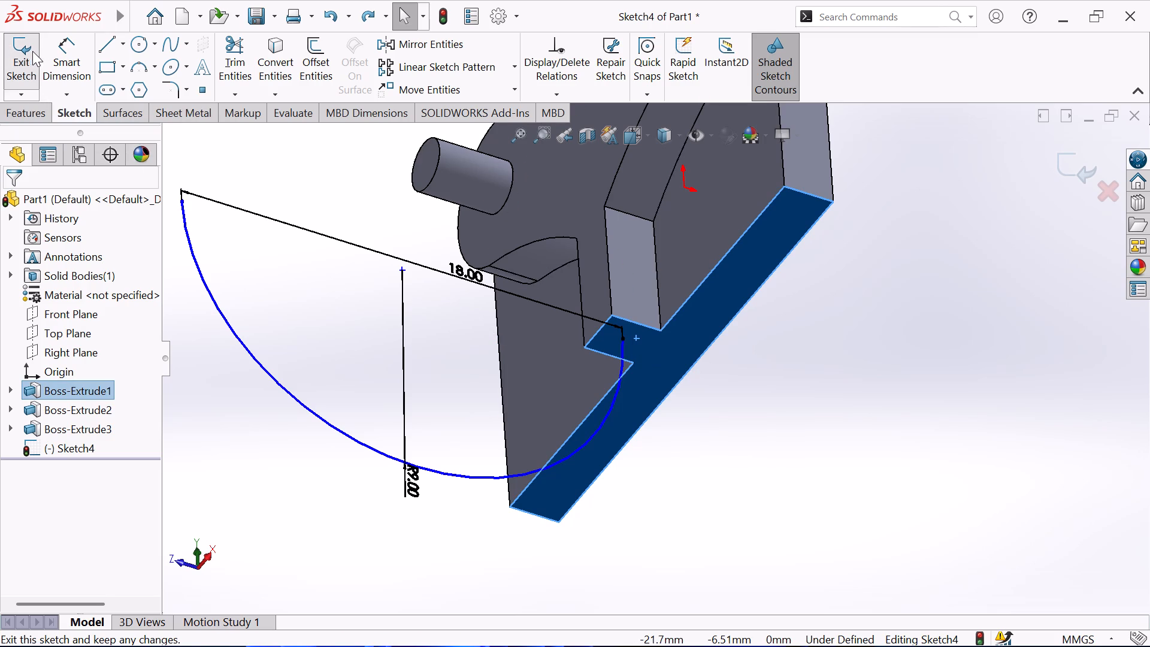
Start a sketch on the lower end face of the plate and key stem, and convert the face's outline into sketch entities.
click(637, 334)
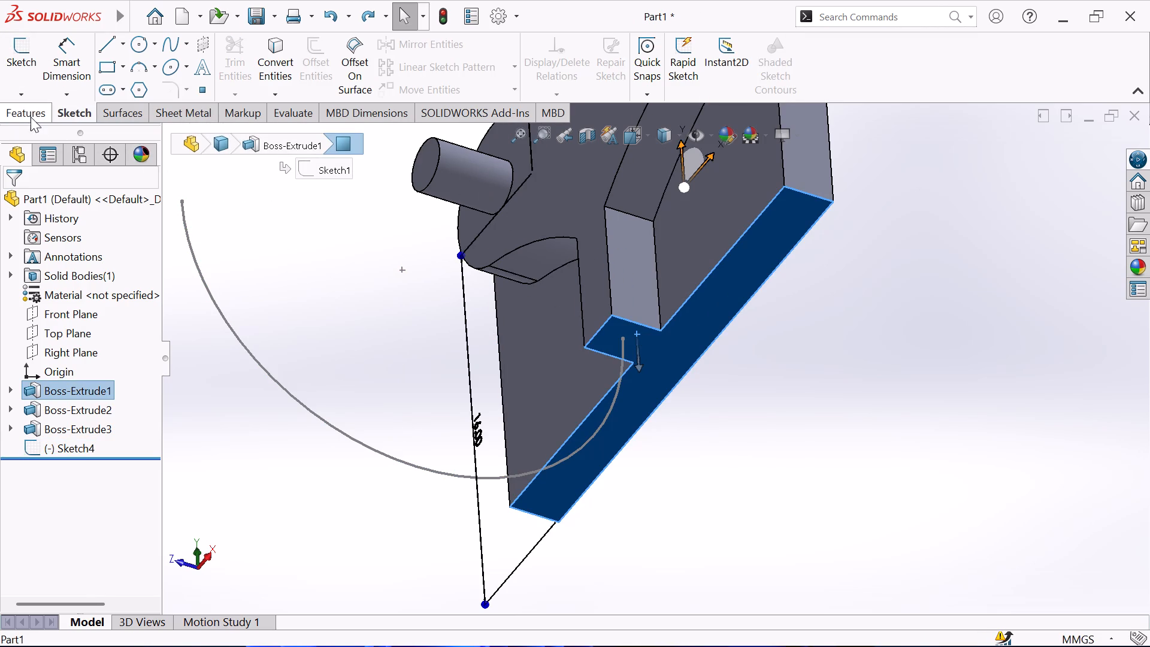
click(16, 43)
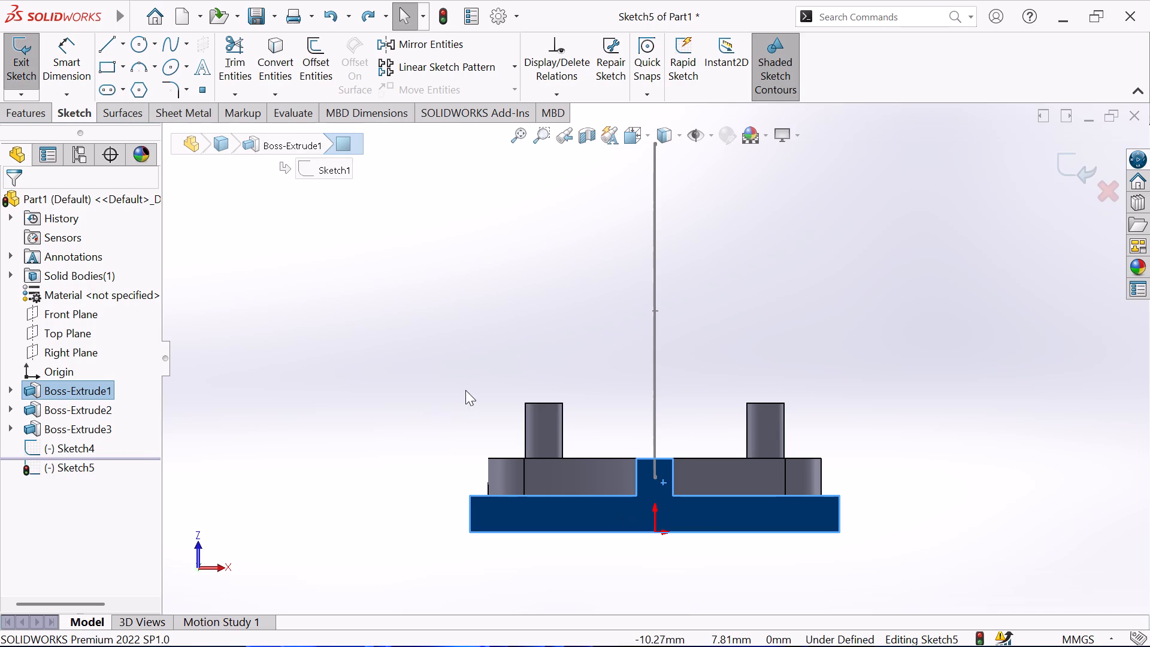
click(280, 69)
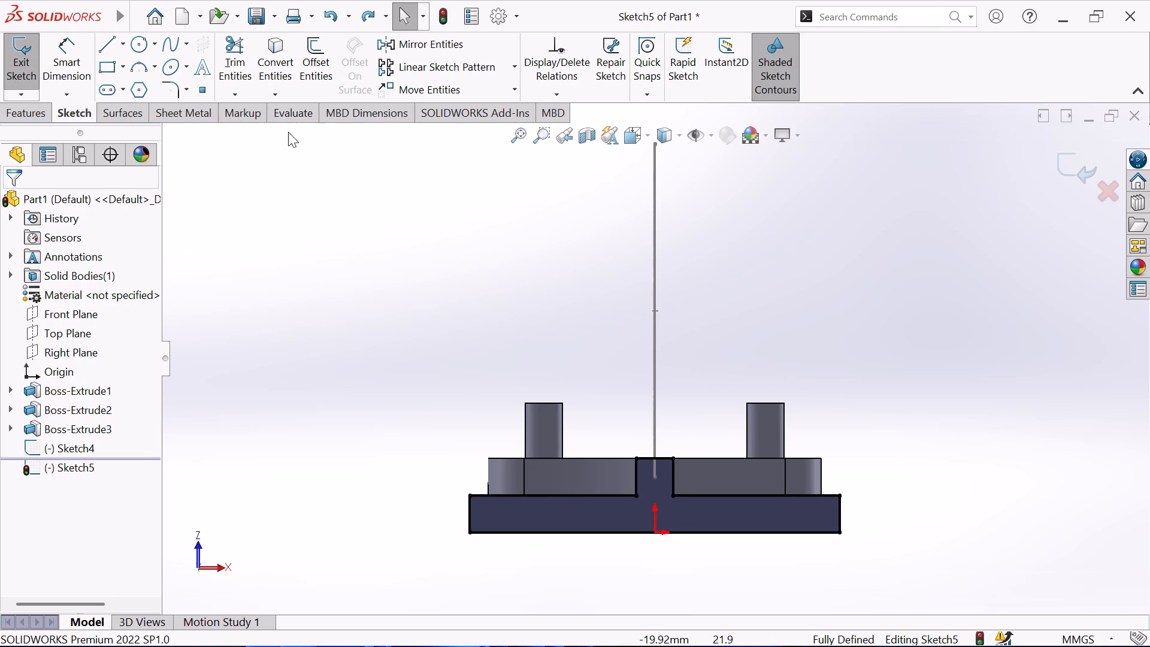
Draw a horizontal 2 mm line between the stem outline's two inner corners, where it meets the plate.
click(106, 41)
click(637, 498)
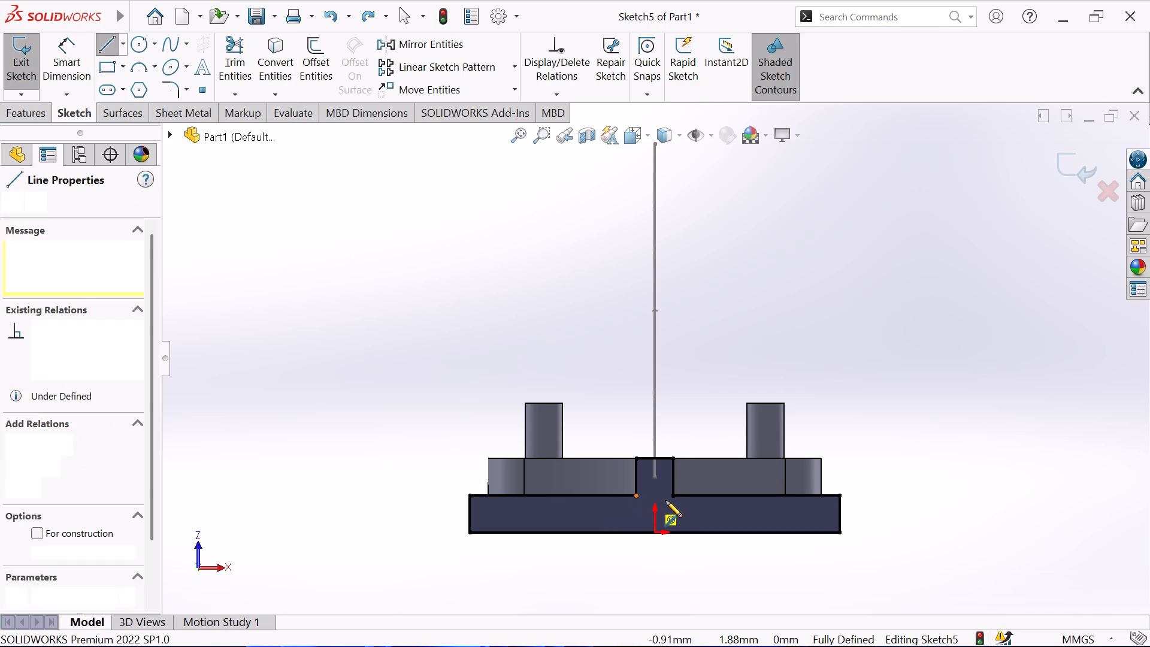
click(673, 497)
right_click(737, 409)
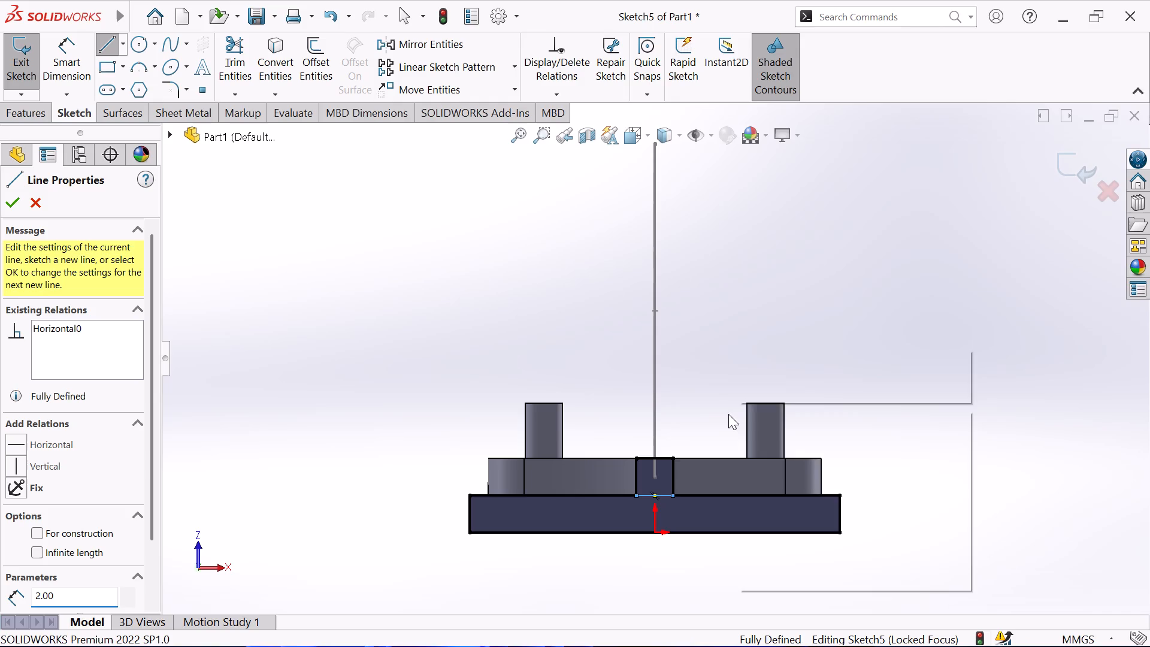
click(783, 424)
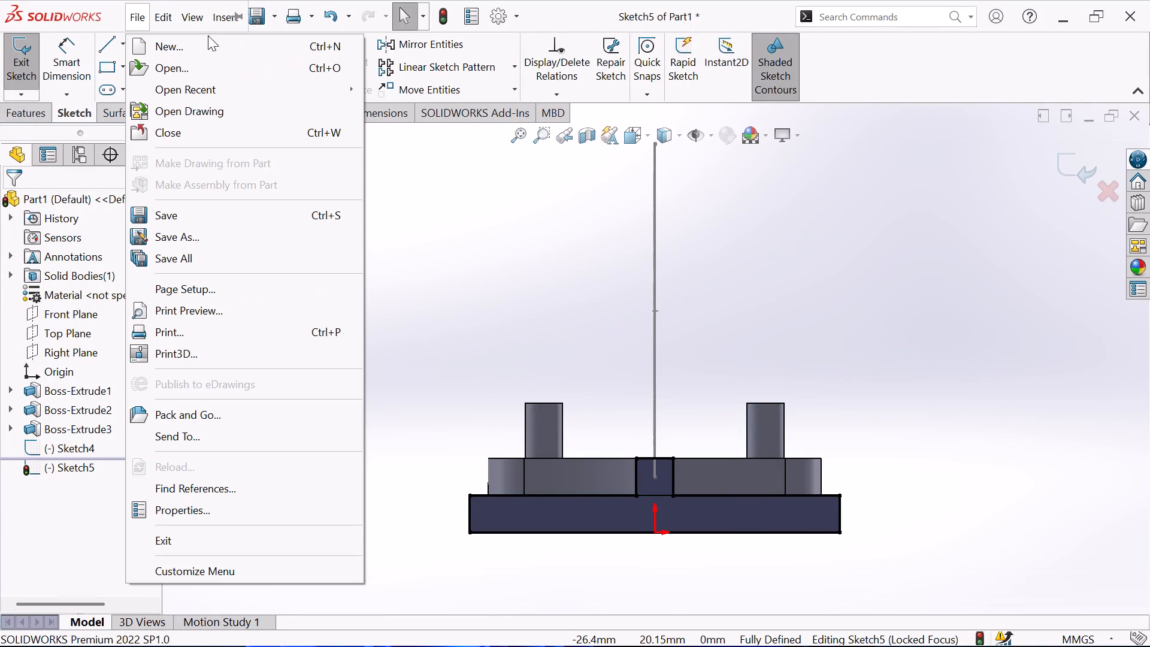
click(481, 237)
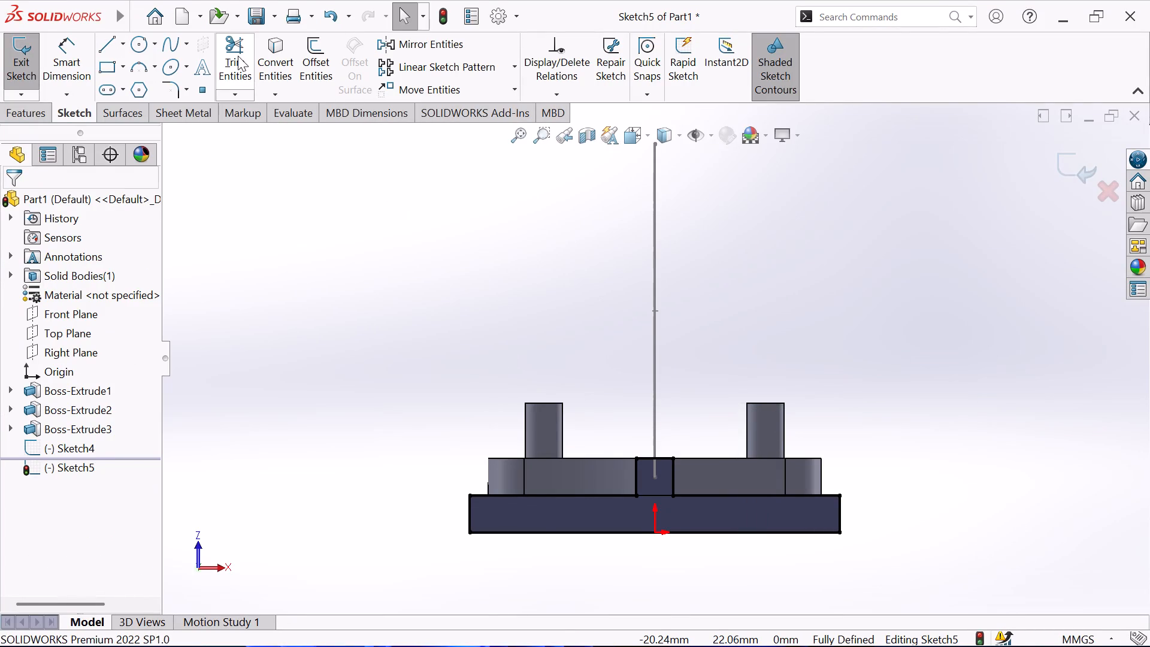
Trim away the plate's outline with Trim to closest, leaving only the stem's 2 mm square, and exit the sketch.
click(238, 56)
click(562, 496)
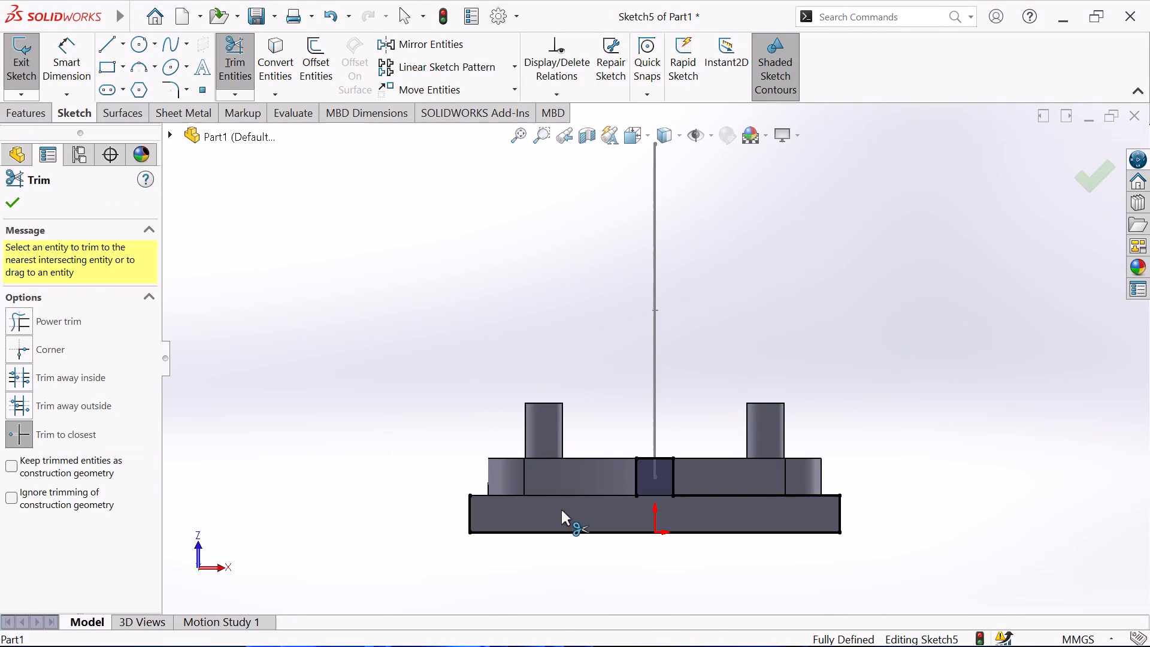
click(563, 533)
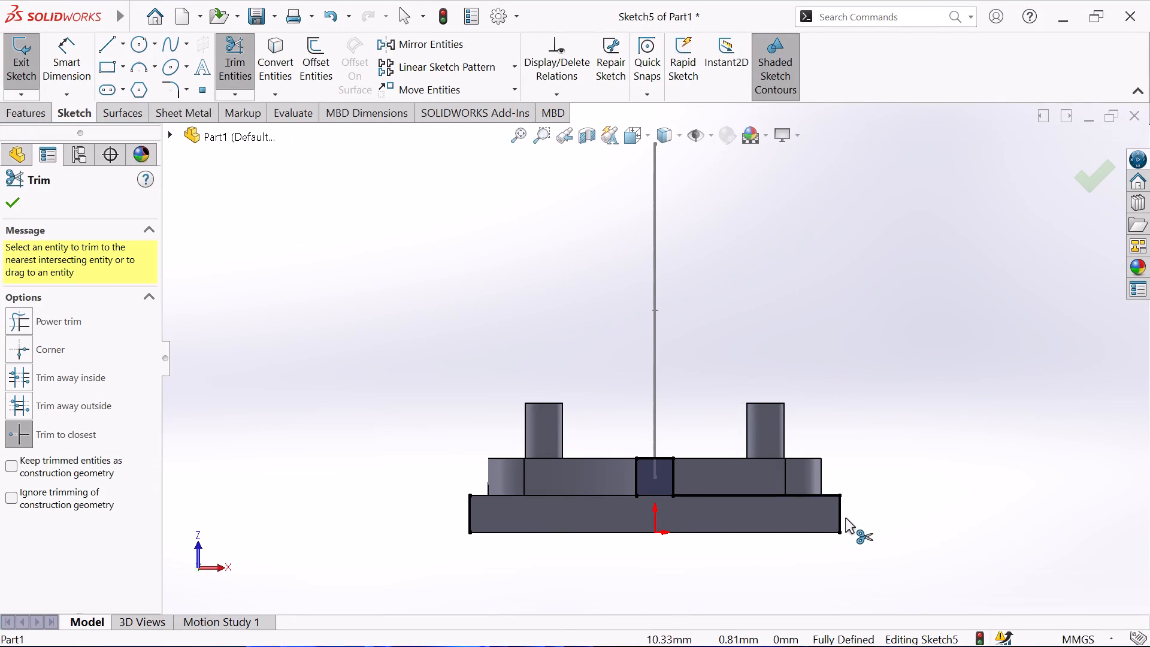
click(842, 511)
click(828, 494)
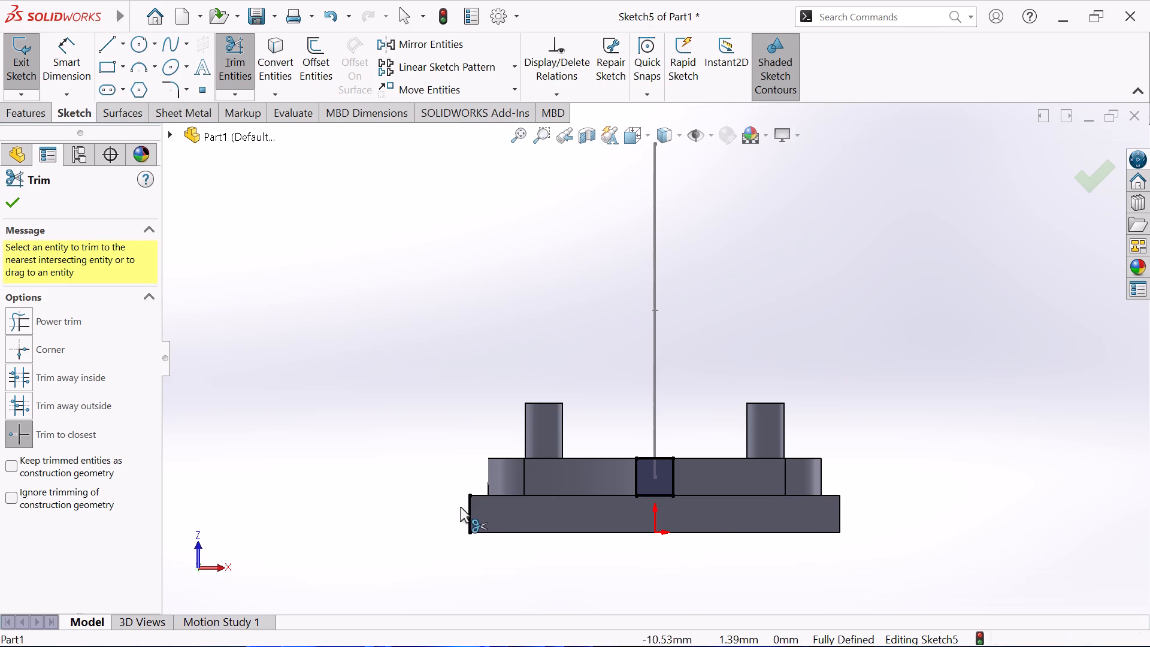
click(470, 510)
key(Escape)
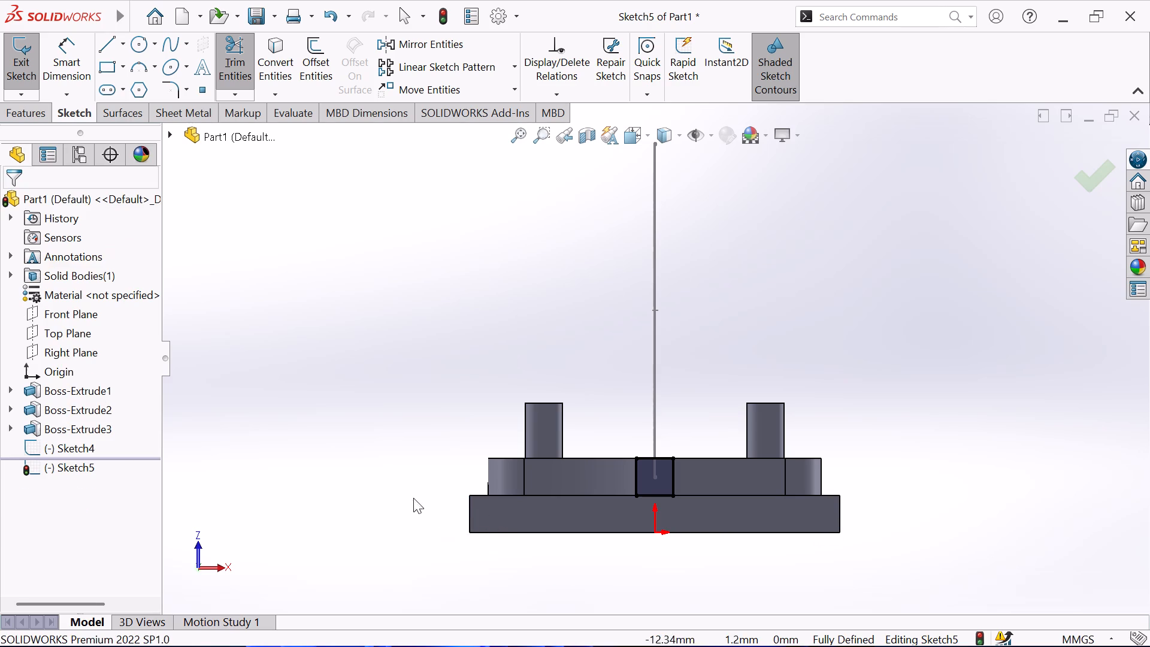
scroll(404, 477, up, 2)
middle_drag(438, 431, 326, 597)
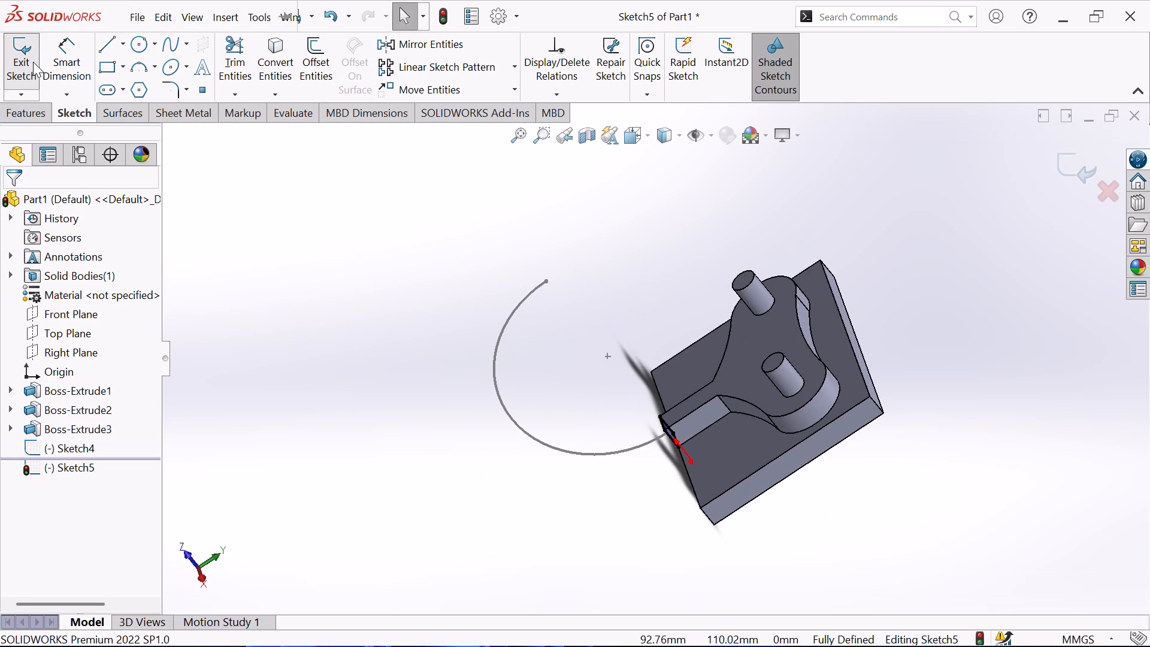
click(27, 62)
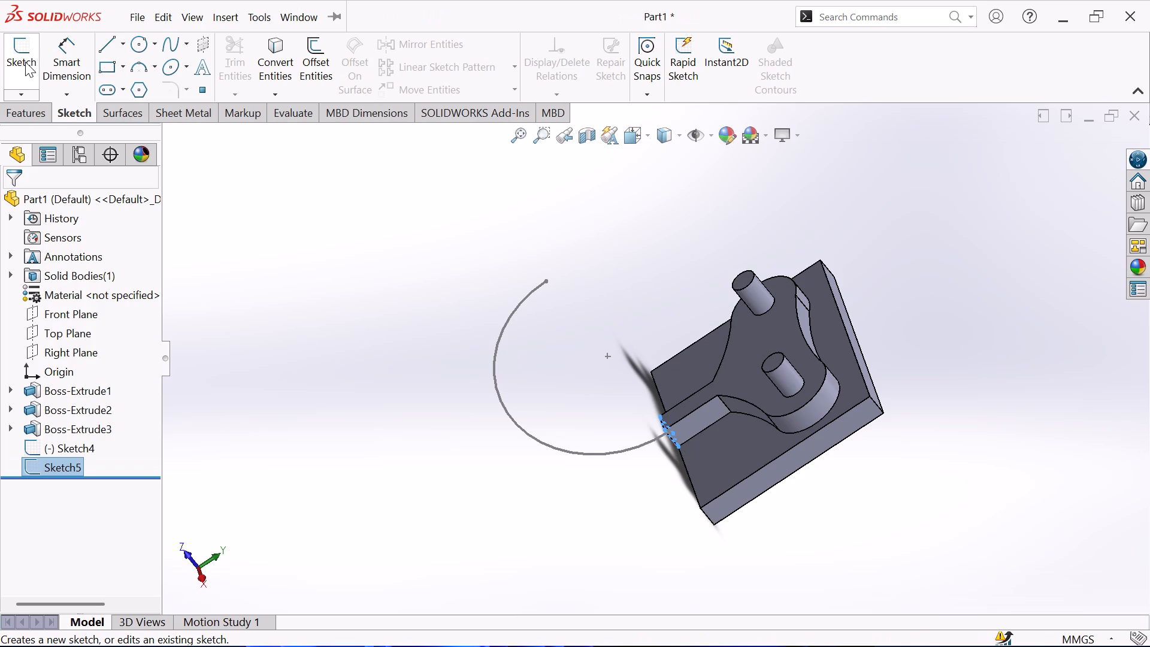
Create a swept boss using the stem's square sketch as the profile and the R9 arc sketch as the path.
click(17, 119)
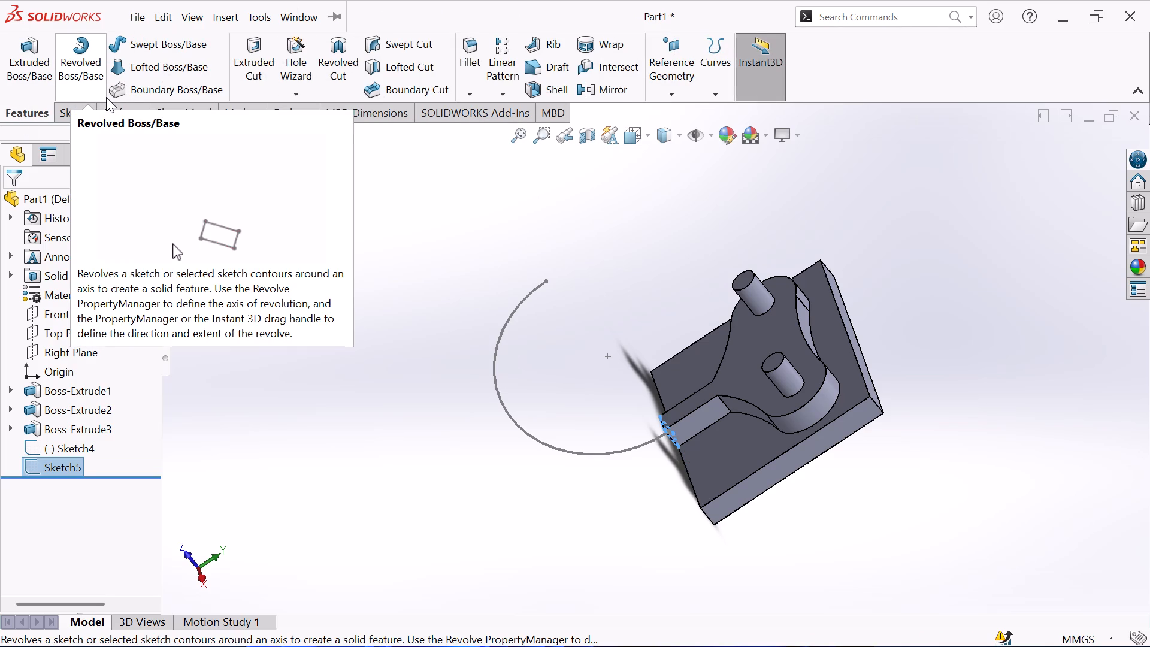
click(140, 44)
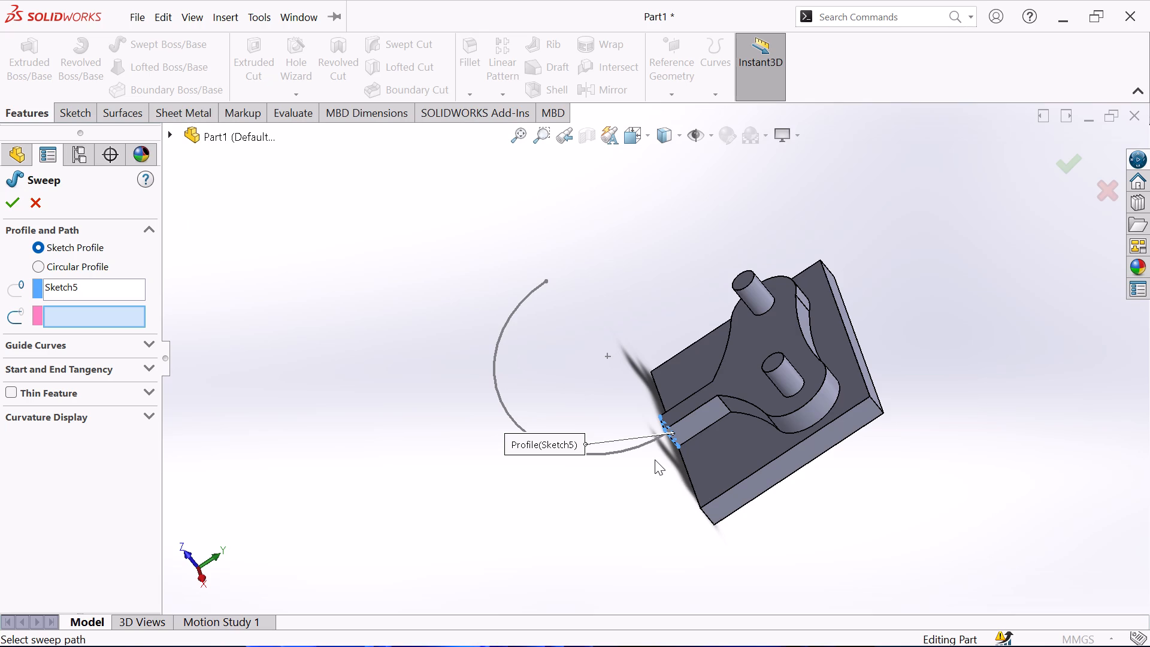
click(507, 320)
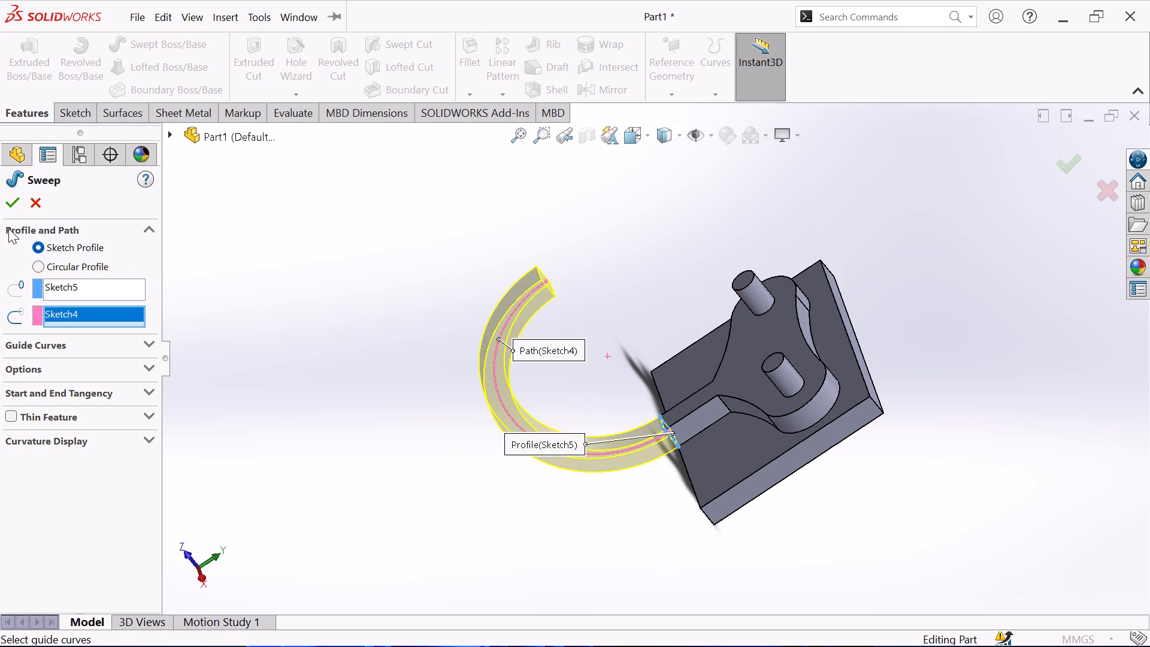
click(10, 210)
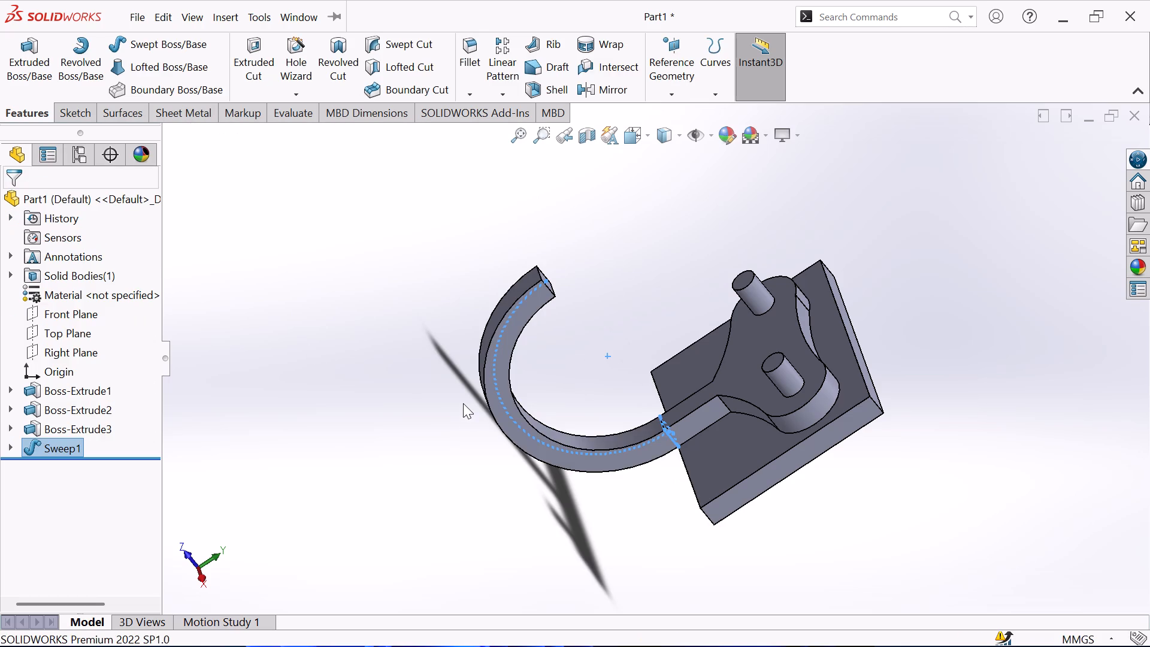
key(Escape)
Start a sketch on the hook's flat side face and draw a 1 mm radius circle centred on the midpoint of the tip edge.
middle_drag(449, 377, 371, 264)
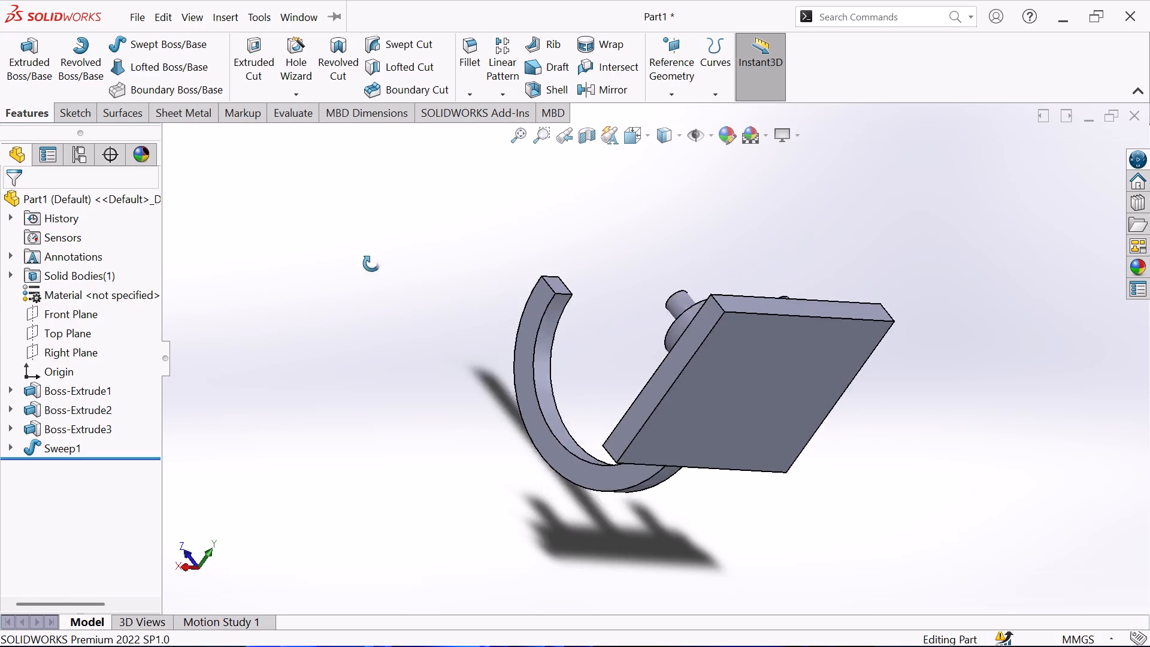
middle_drag(371, 264, 330, 223)
middle_drag(504, 391, 299, 373)
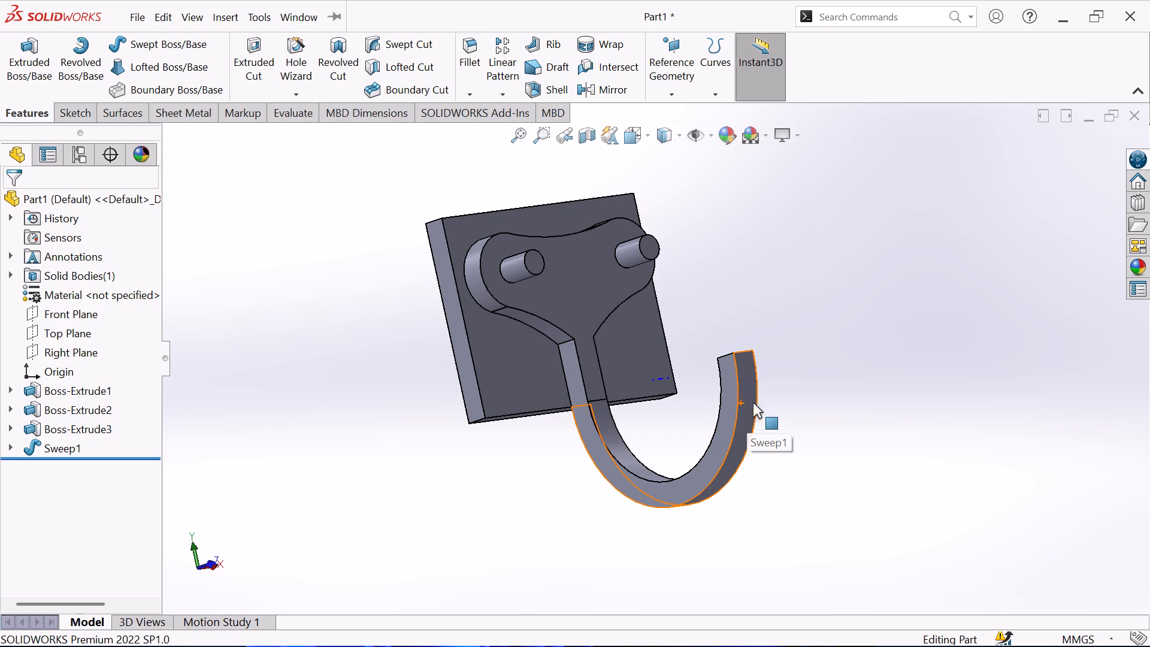
middle_drag(822, 385, 857, 389)
scroll(857, 389, down, 1)
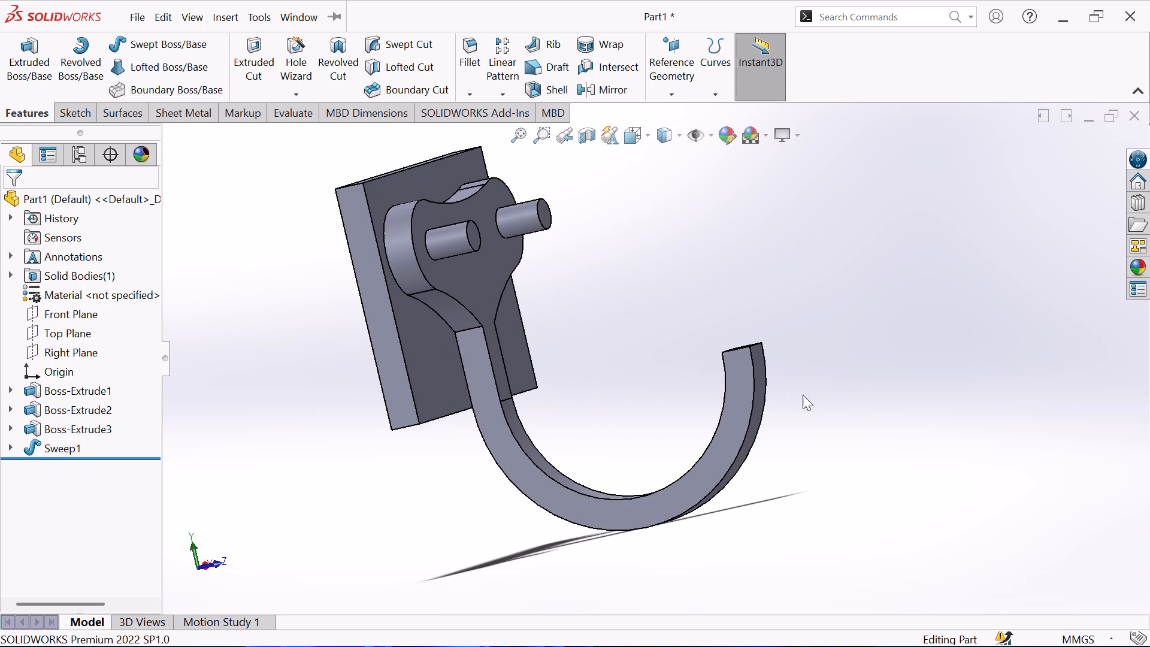
click(743, 377)
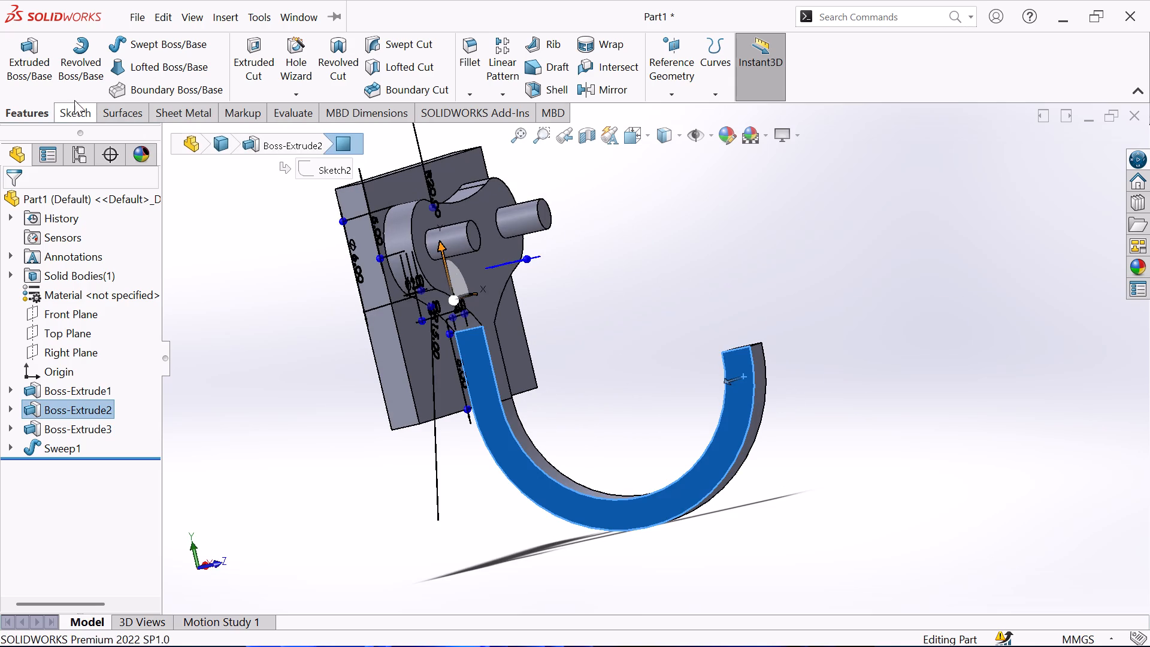
click(73, 114)
click(4, 58)
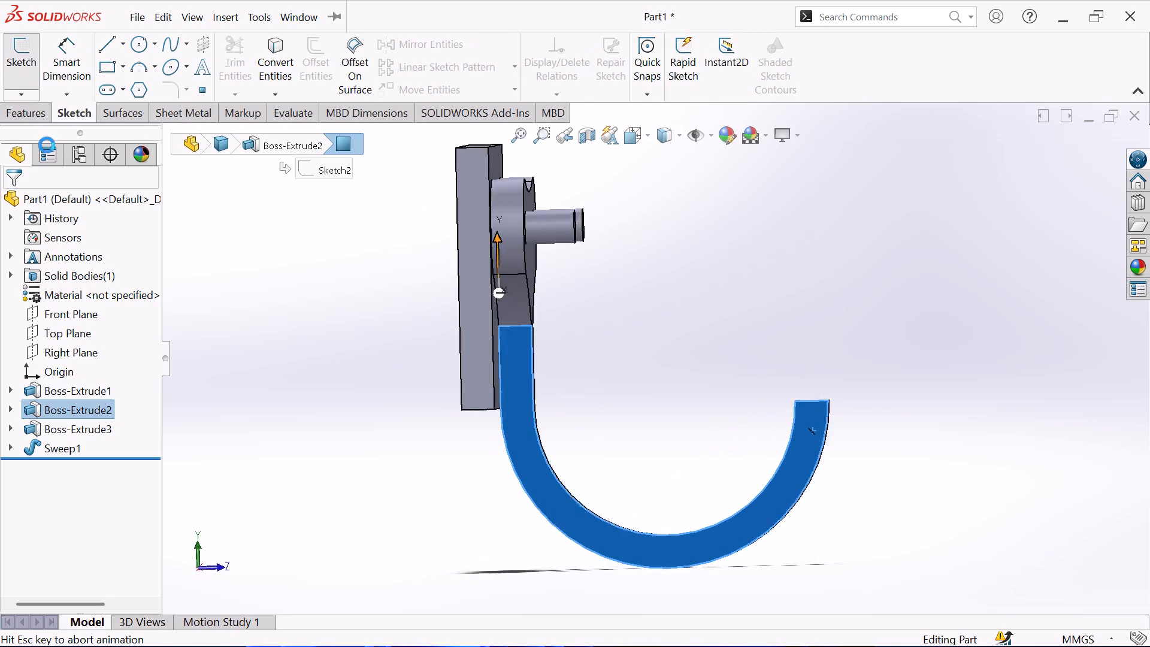
scroll(839, 394, down, 3)
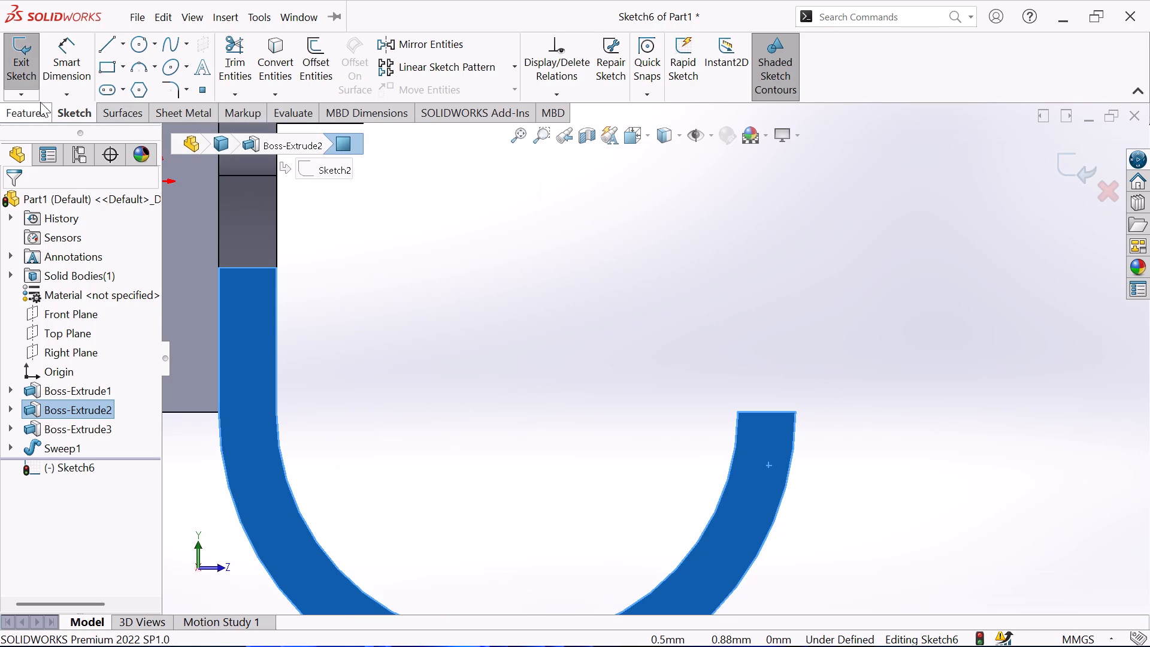
click(138, 43)
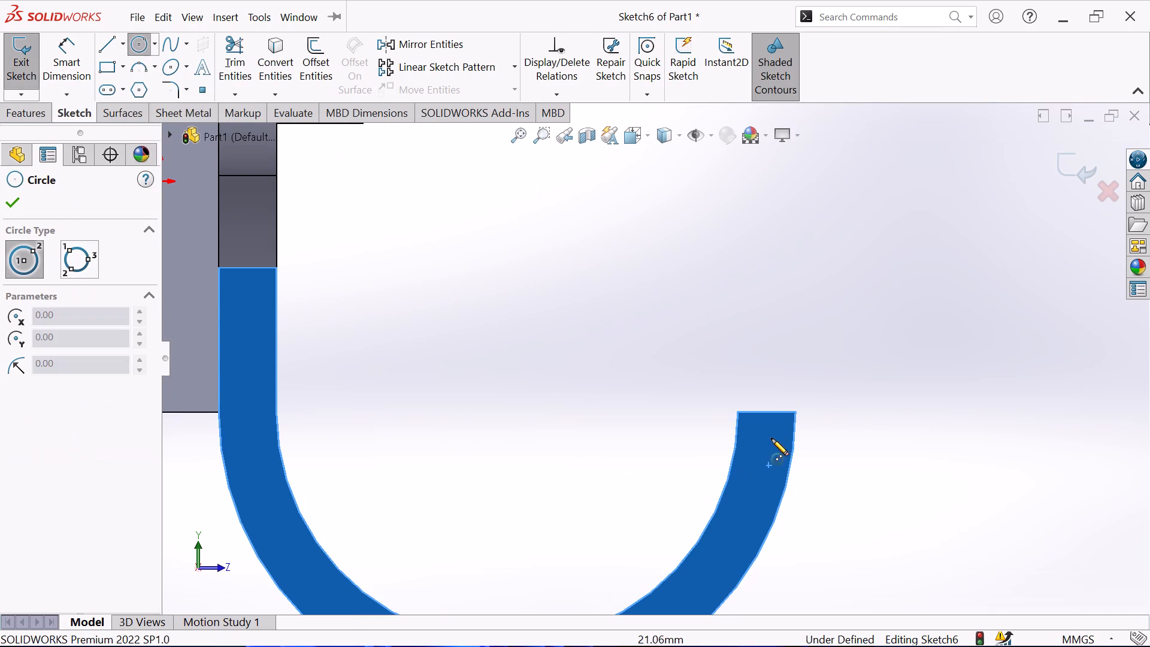
click(768, 410)
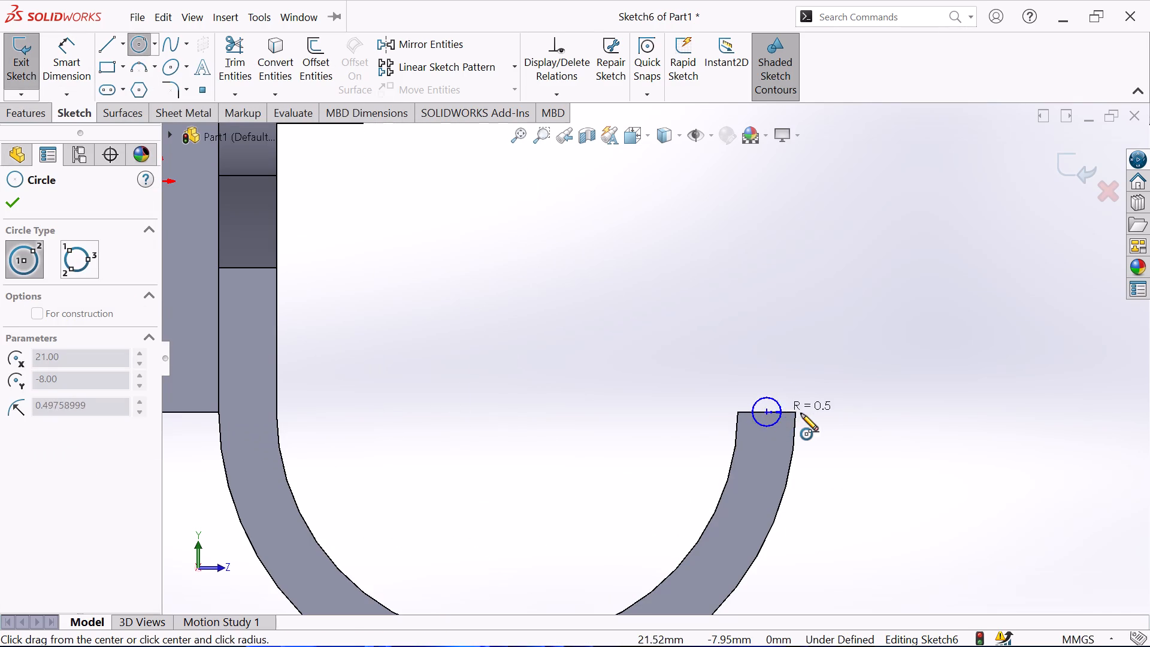
click(794, 414)
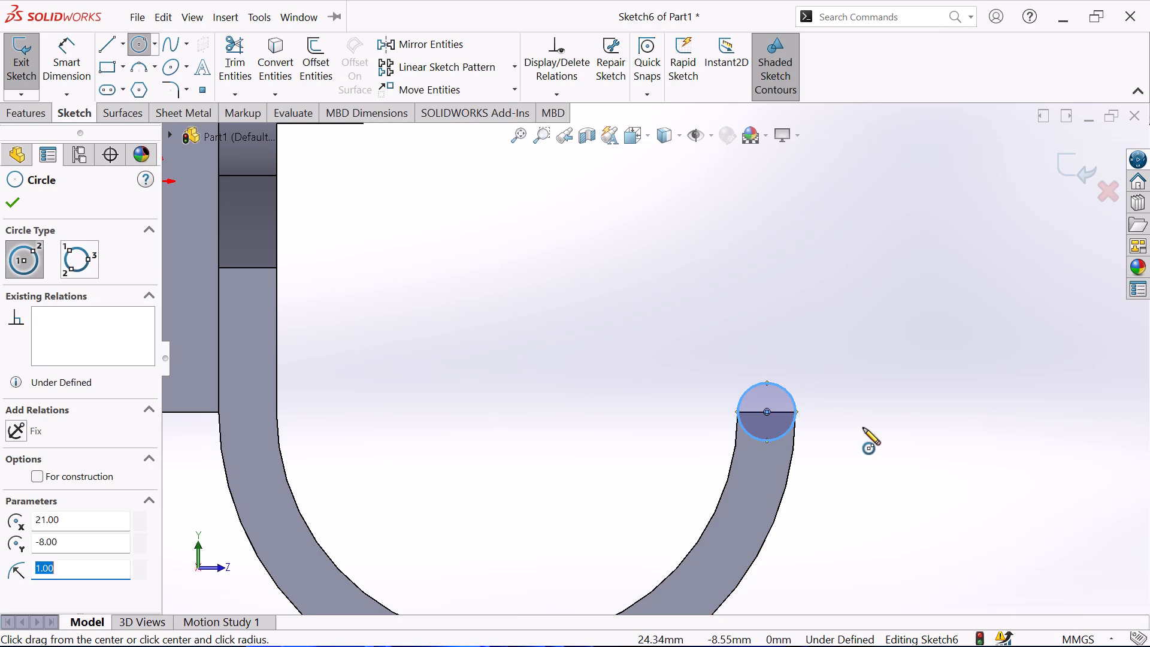
right_click(863, 428)
click(934, 448)
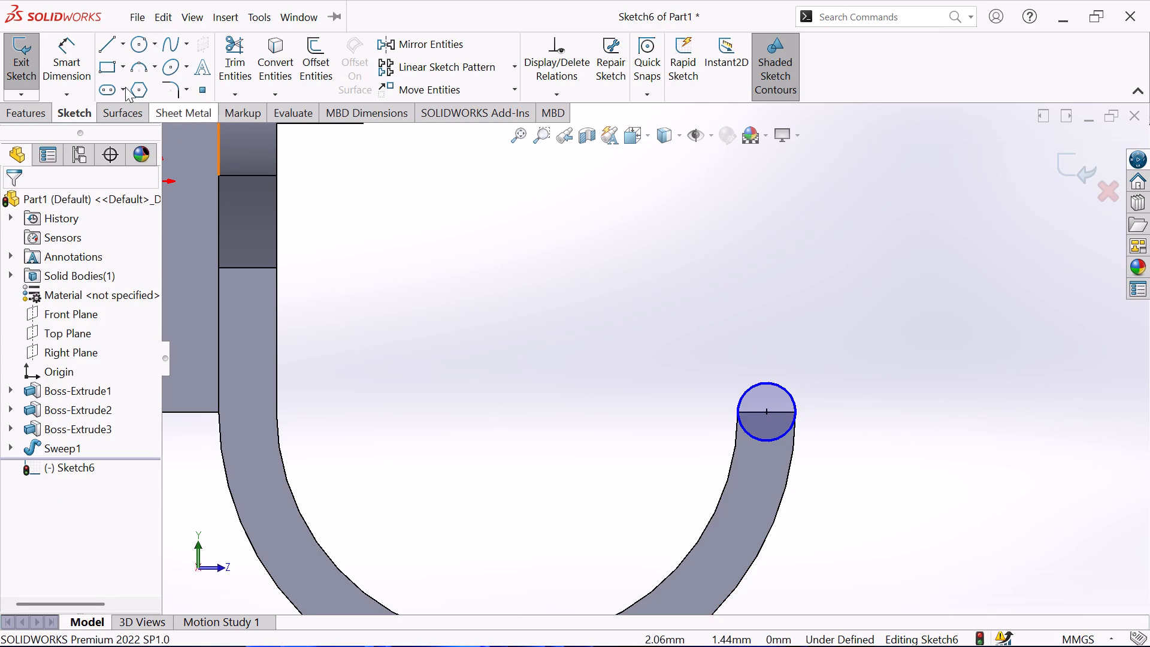
Add a 2 mm diameter dimension to the circle at the hook's tip.
click(68, 65)
click(798, 405)
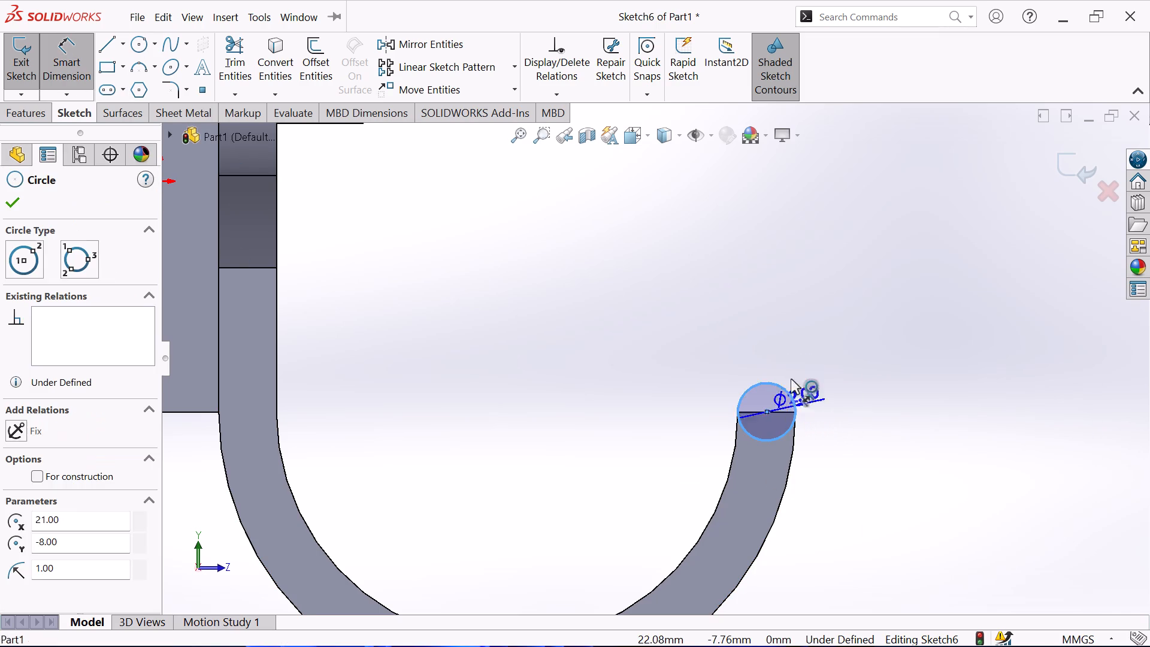
click(771, 337)
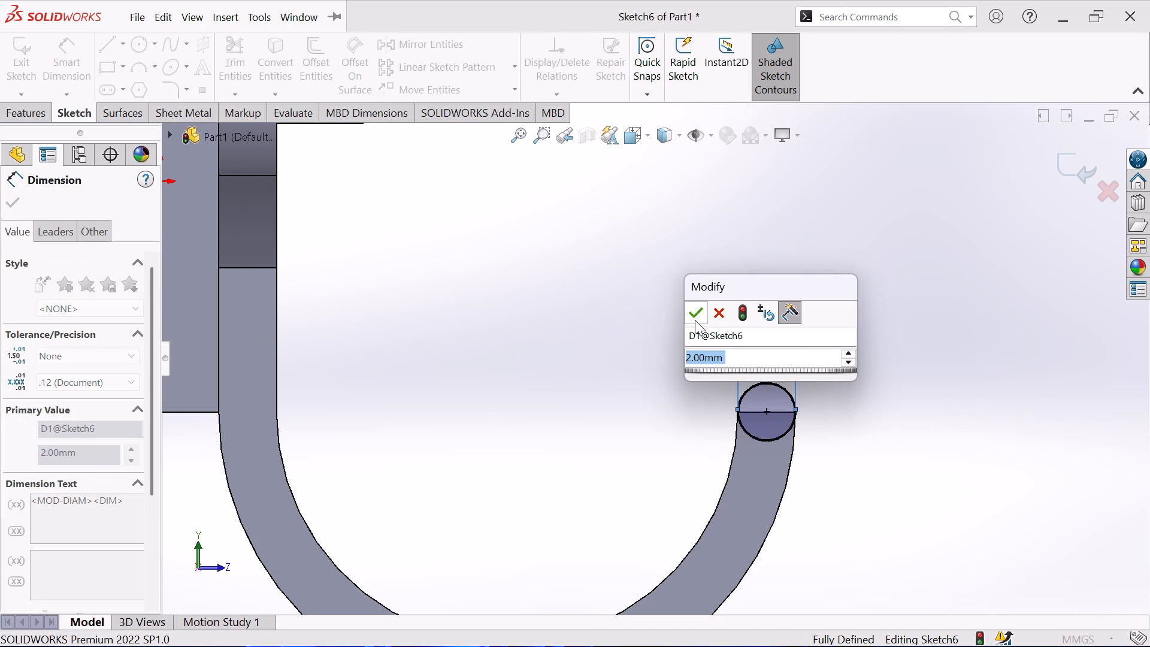
click(696, 315)
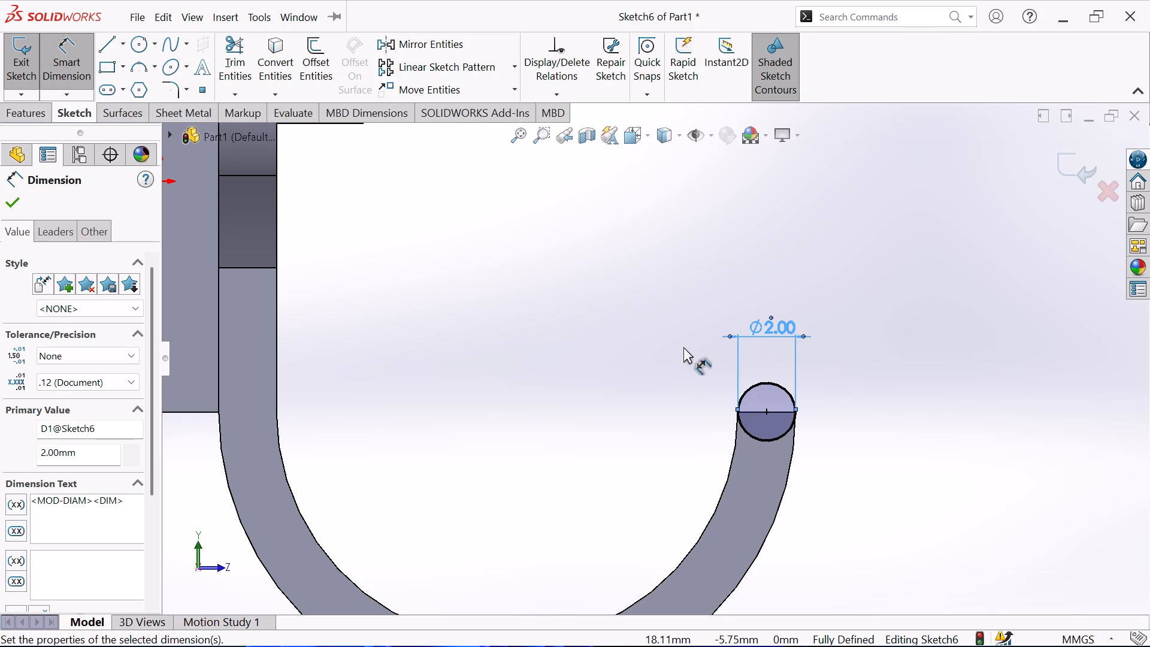
click(13, 200)
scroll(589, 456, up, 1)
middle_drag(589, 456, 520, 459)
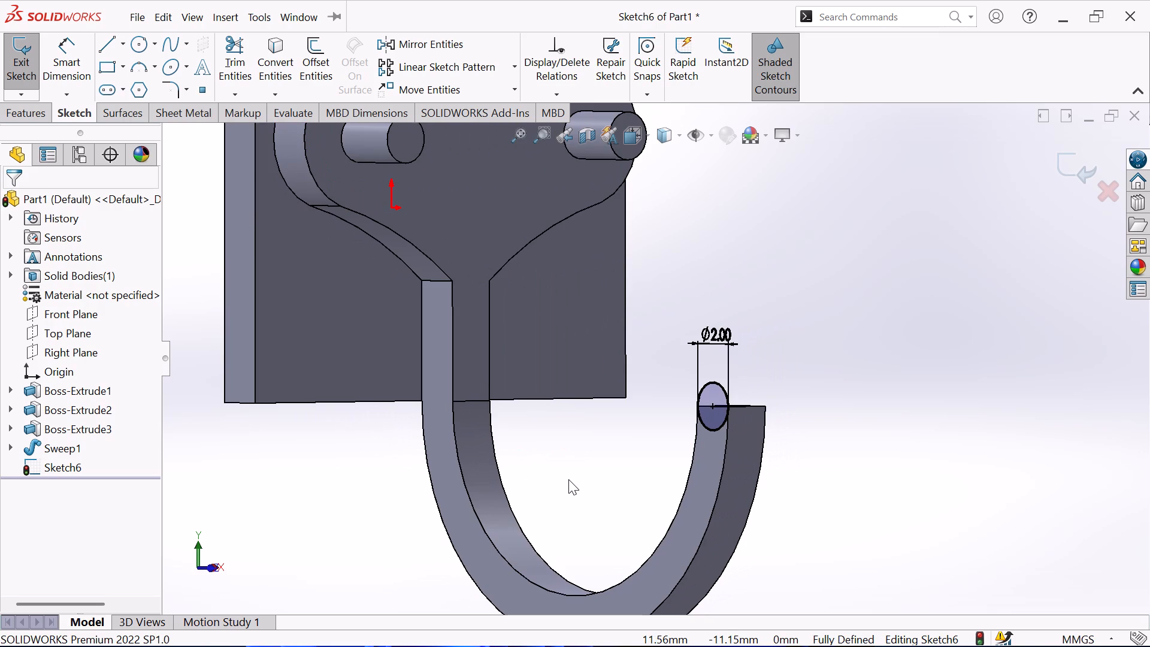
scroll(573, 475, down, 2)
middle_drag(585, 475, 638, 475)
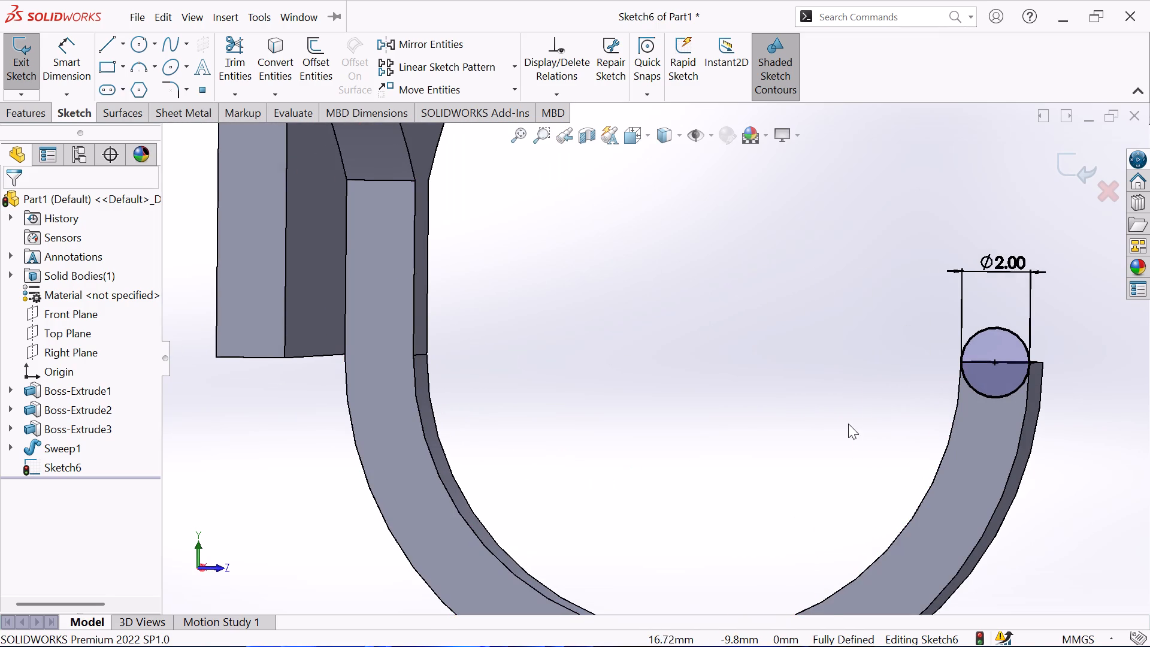
Convert the hook's tip edge into the sketch and trim away the circle's lower half with Trim to closest.
scroll(848, 424, down, 2)
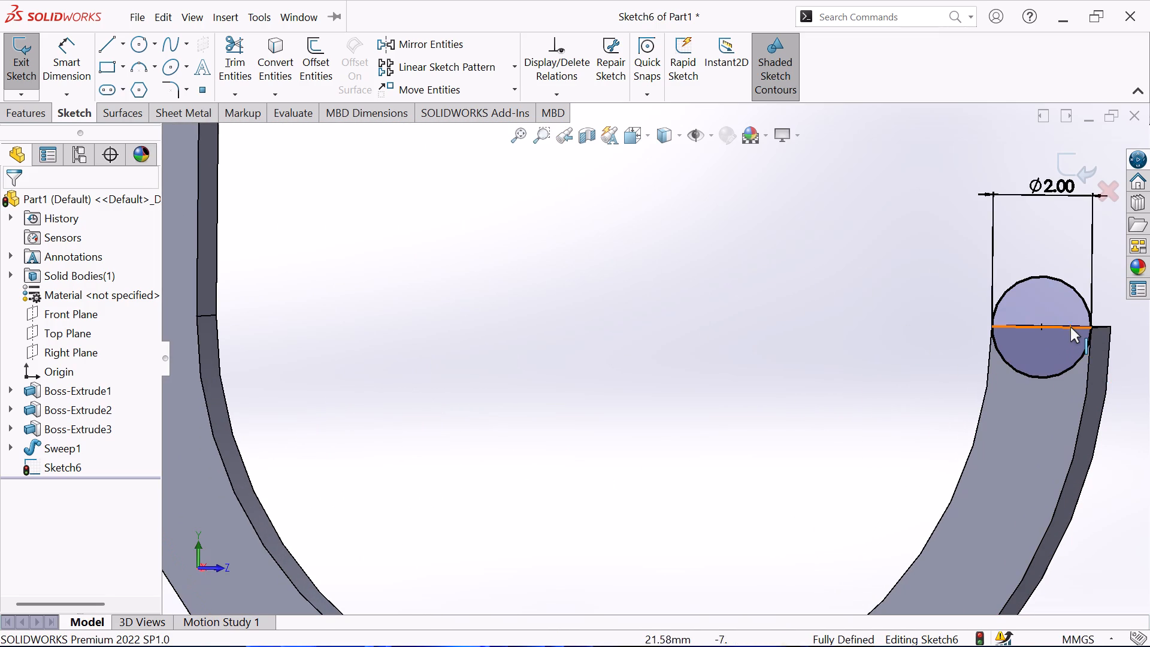
click(1070, 327)
click(273, 75)
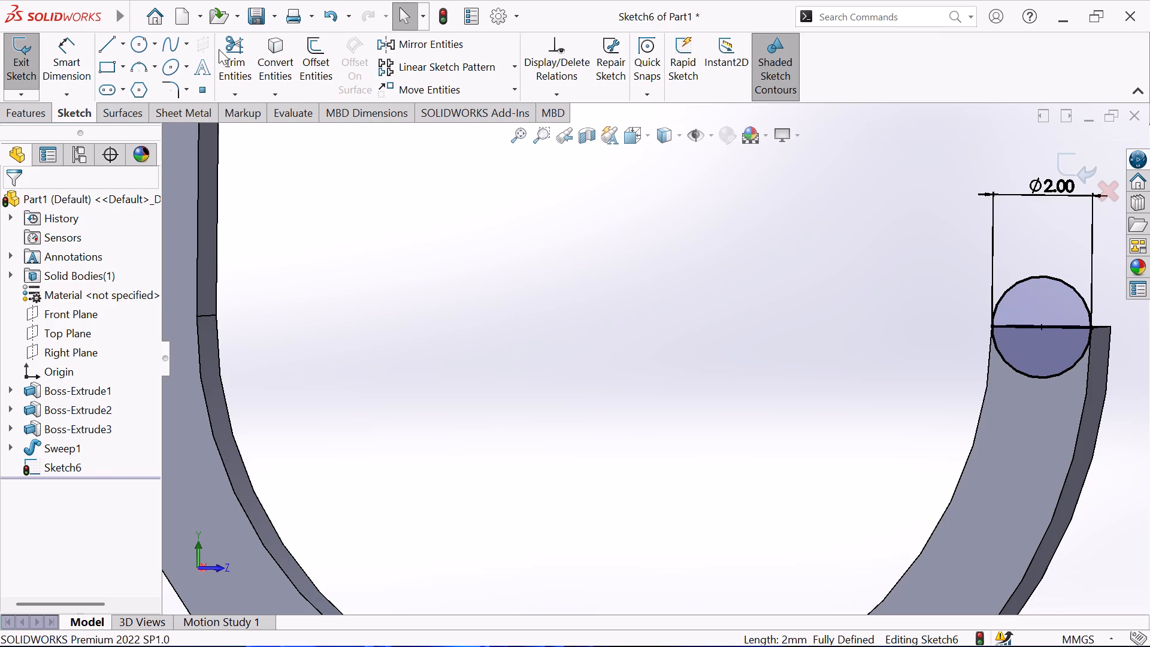
click(237, 46)
click(1066, 364)
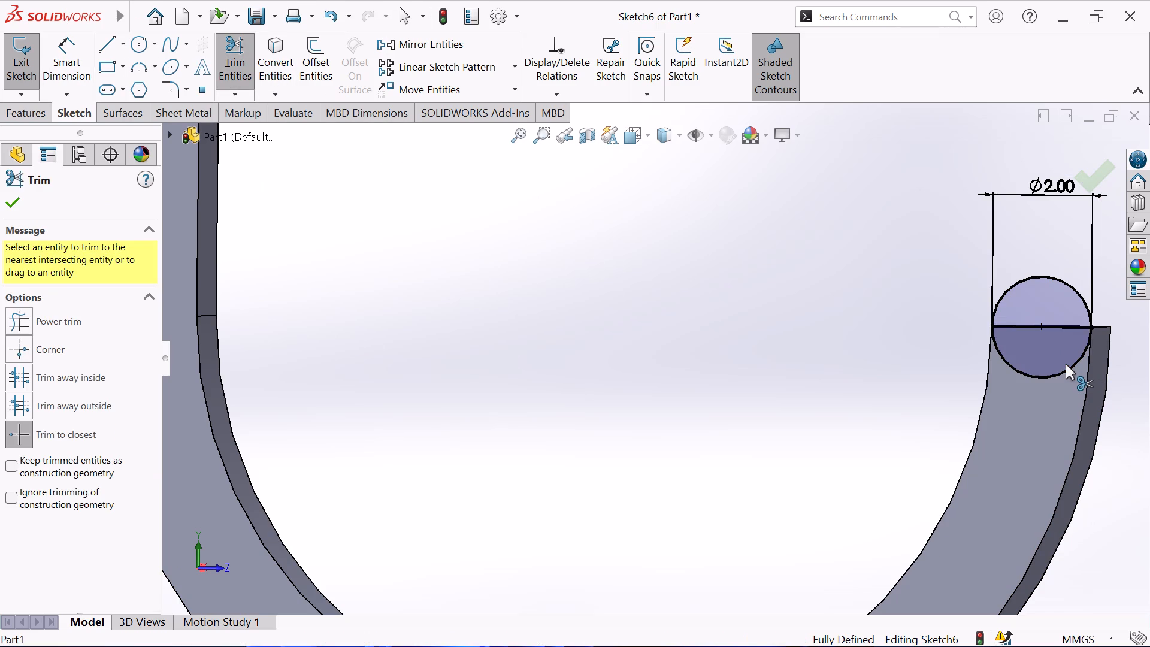
click(1066, 372)
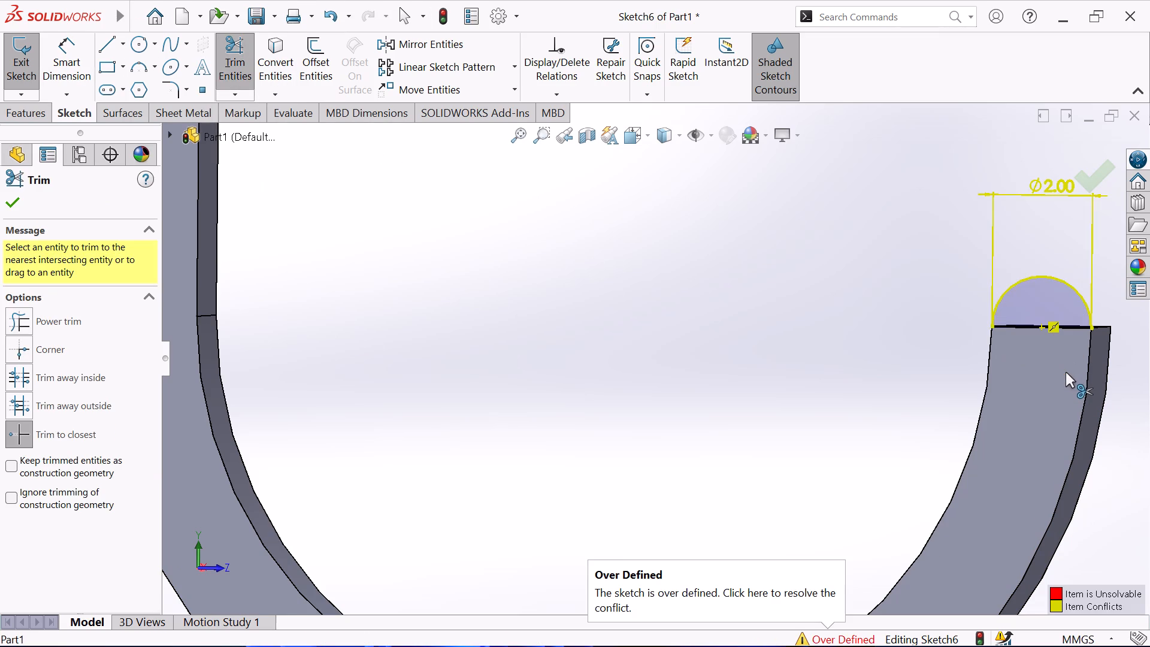
Delete the 2 mm diameter dimension from the remaining half circle at the hook's tip and exit the sketch.
scroll(1066, 372, up, 2)
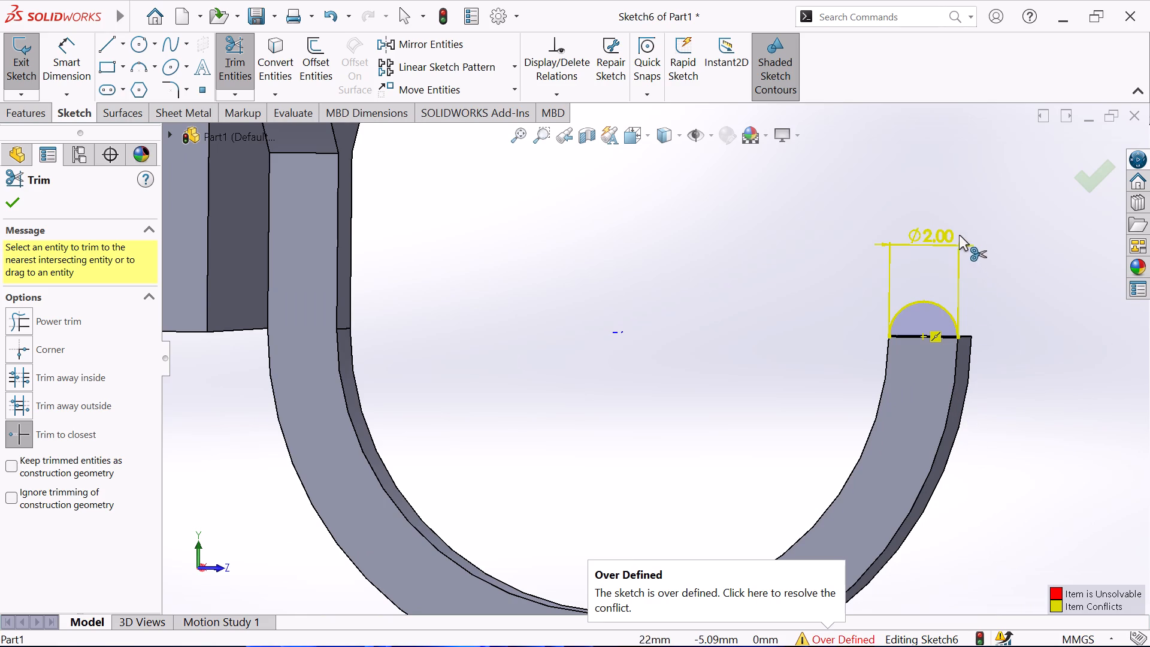
click(946, 243)
key(Escape)
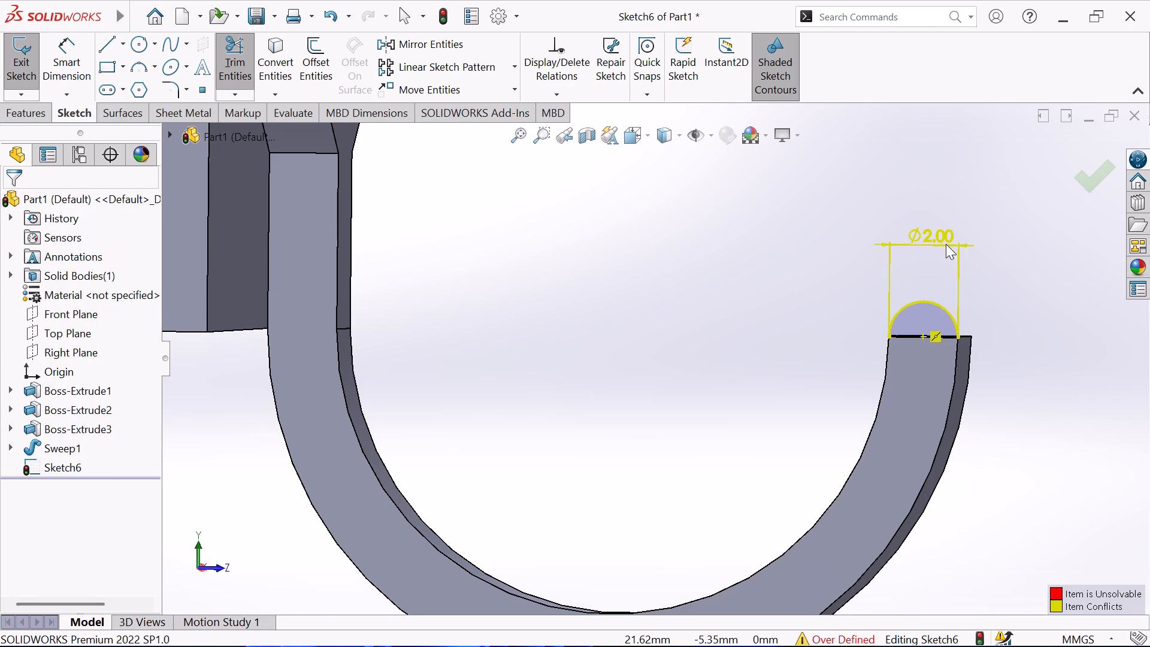
click(946, 236)
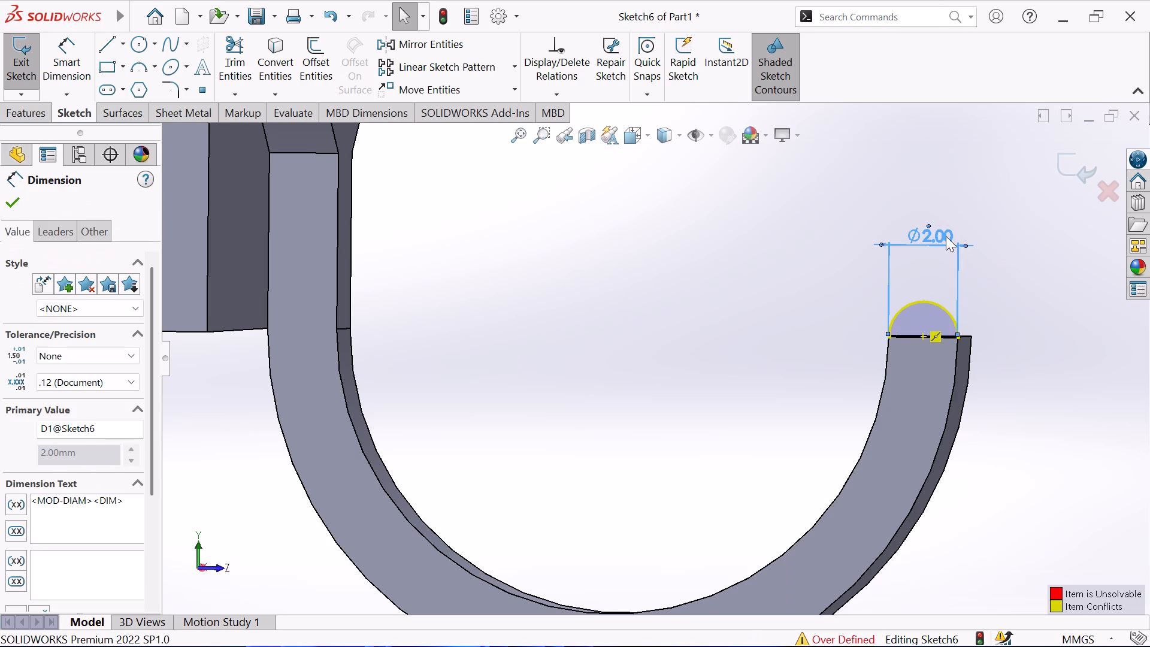
key(Delete)
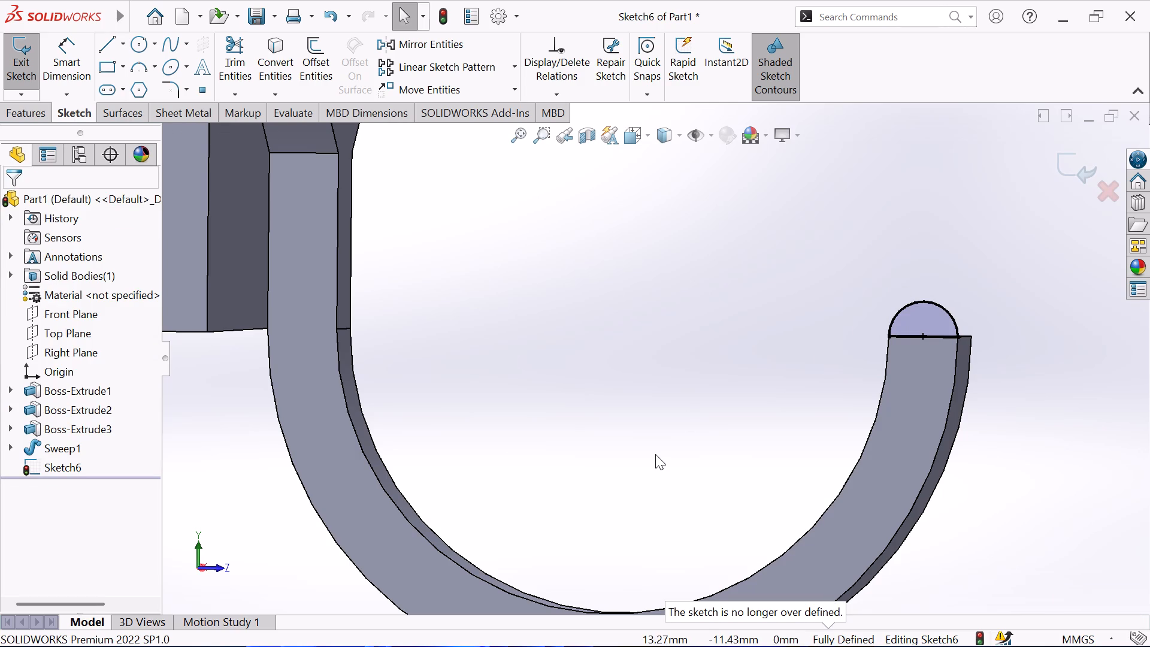
click(15, 56)
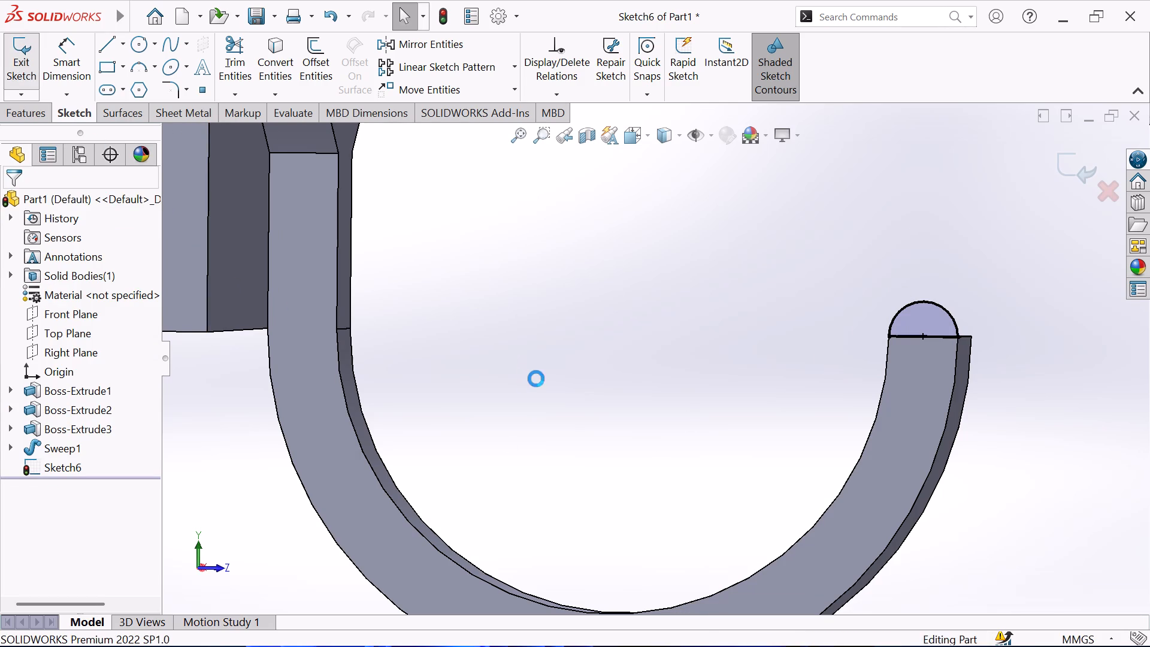
Extrude the half-circle sketch 2 mm blind in the reversed direction, across the hook's width, merged with the body.
scroll(549, 375, up, 2)
middle_drag(582, 367, 572, 409)
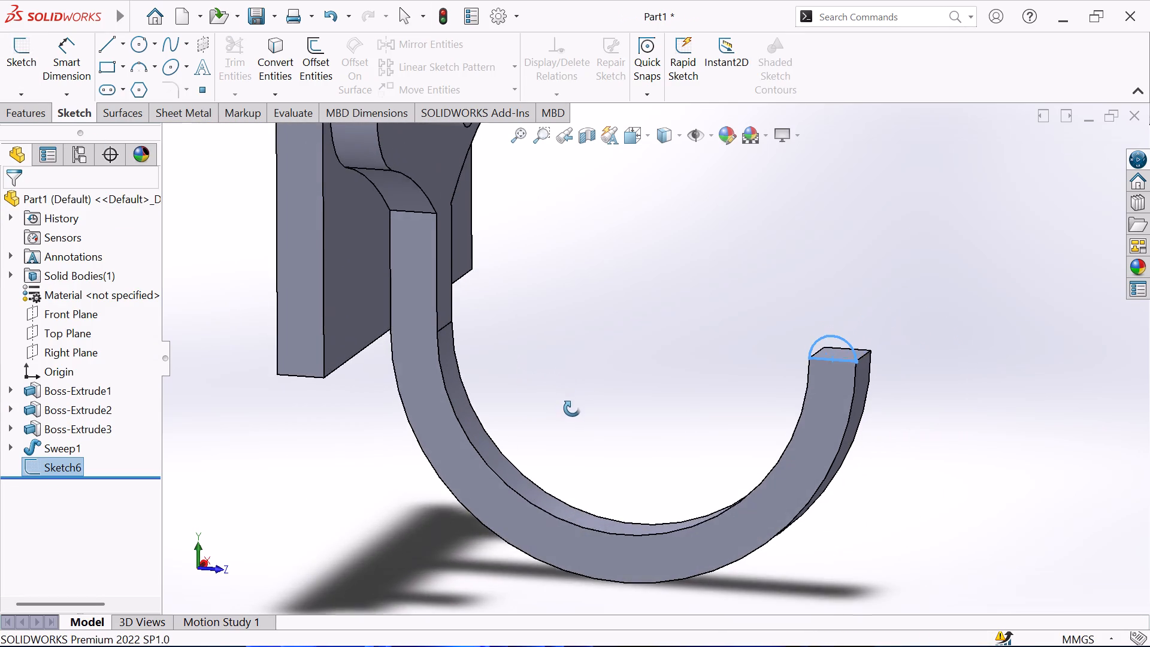
middle_drag(572, 409, 572, 412)
click(32, 113)
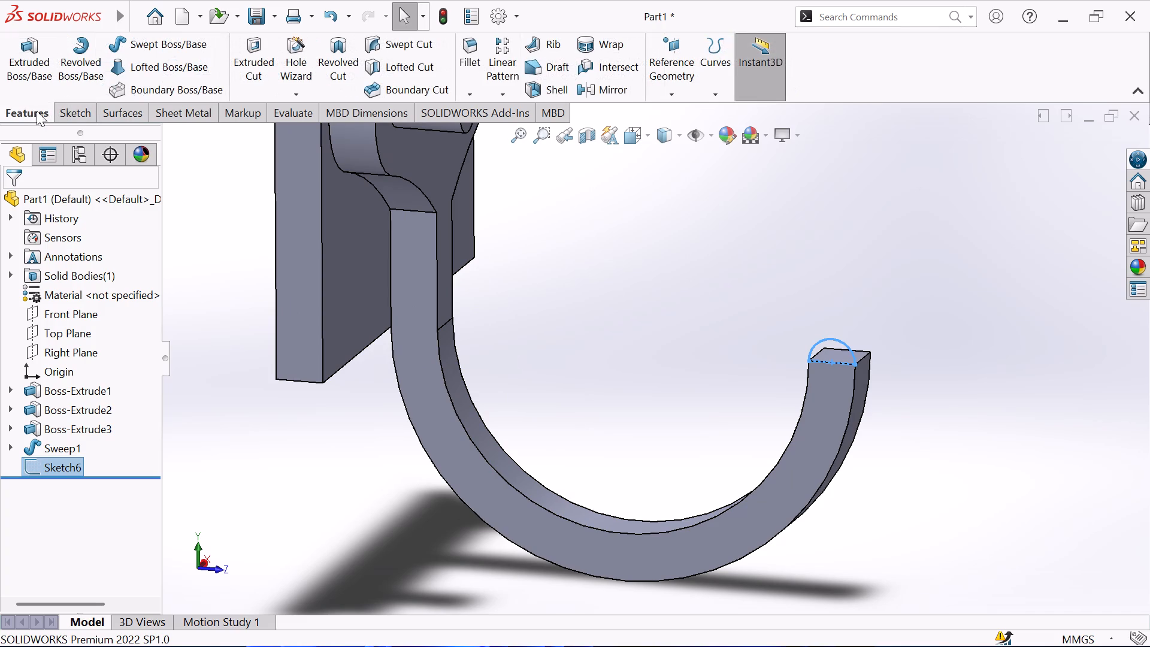
click(32, 76)
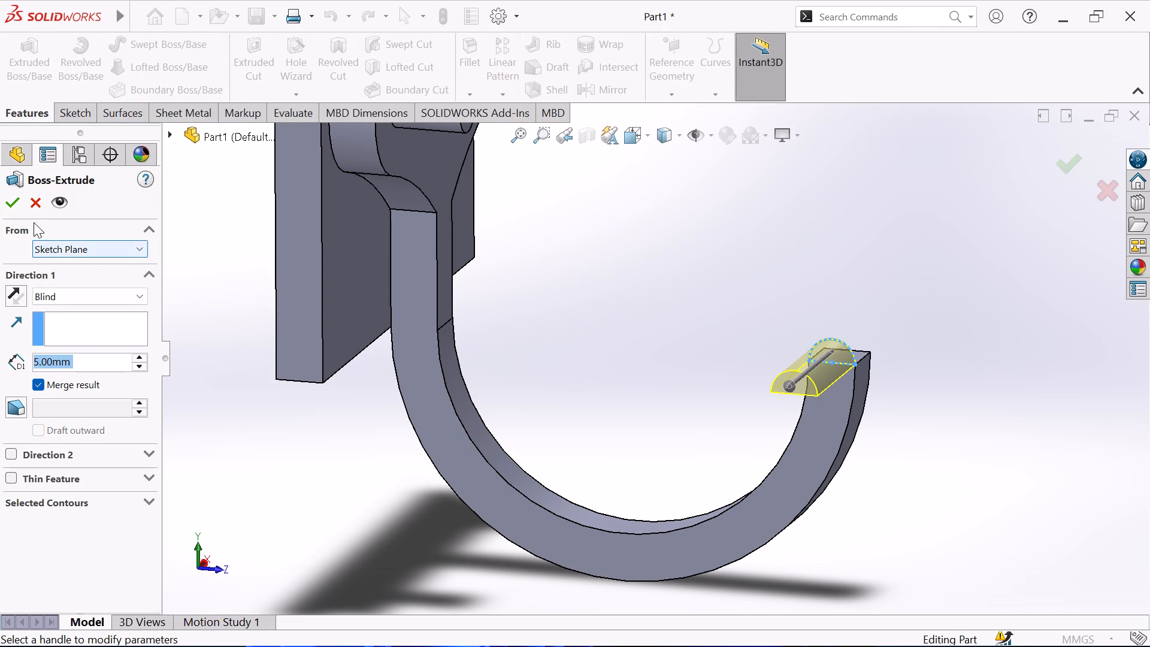
click(22, 294)
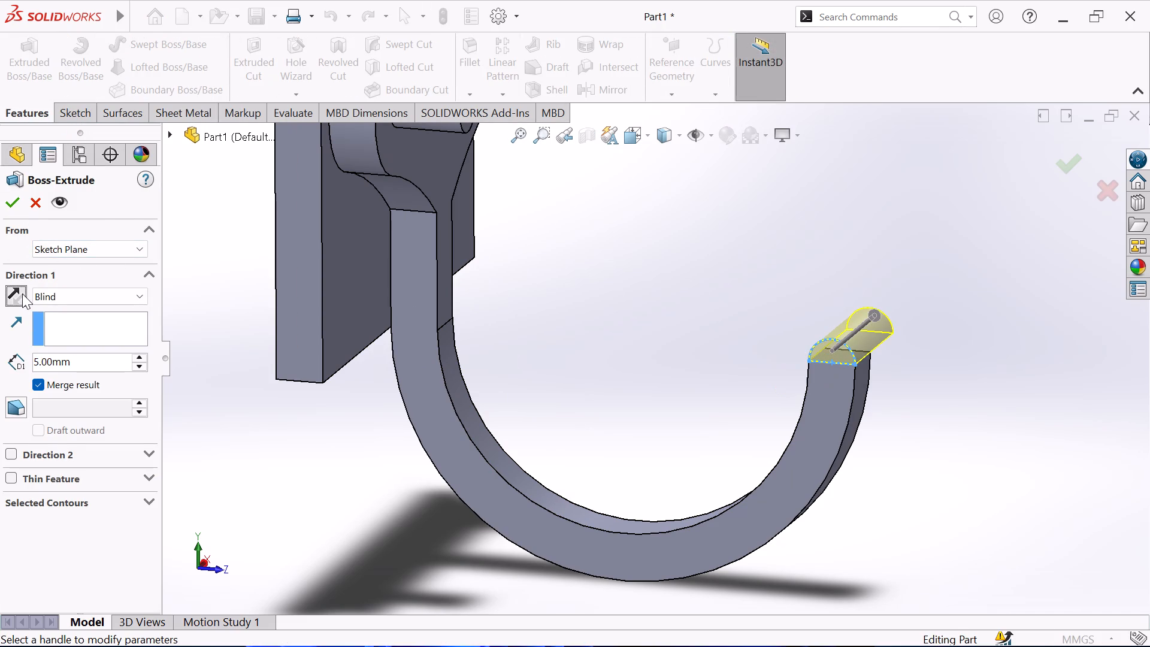
double_click(105, 367)
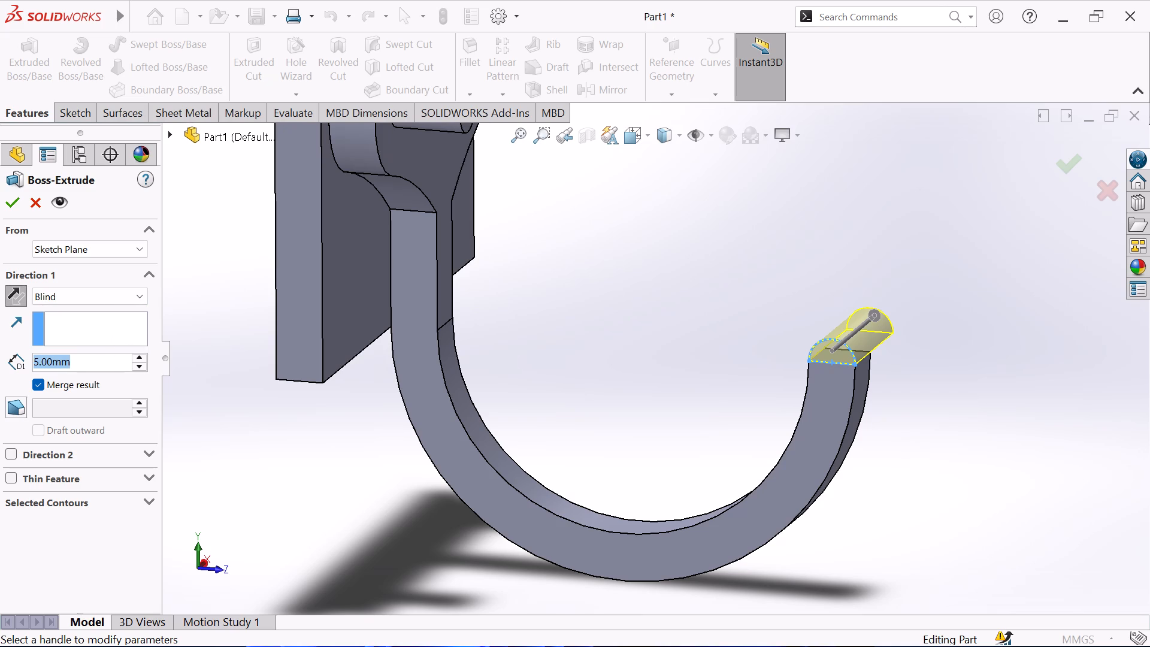
key(2)
key(Return)
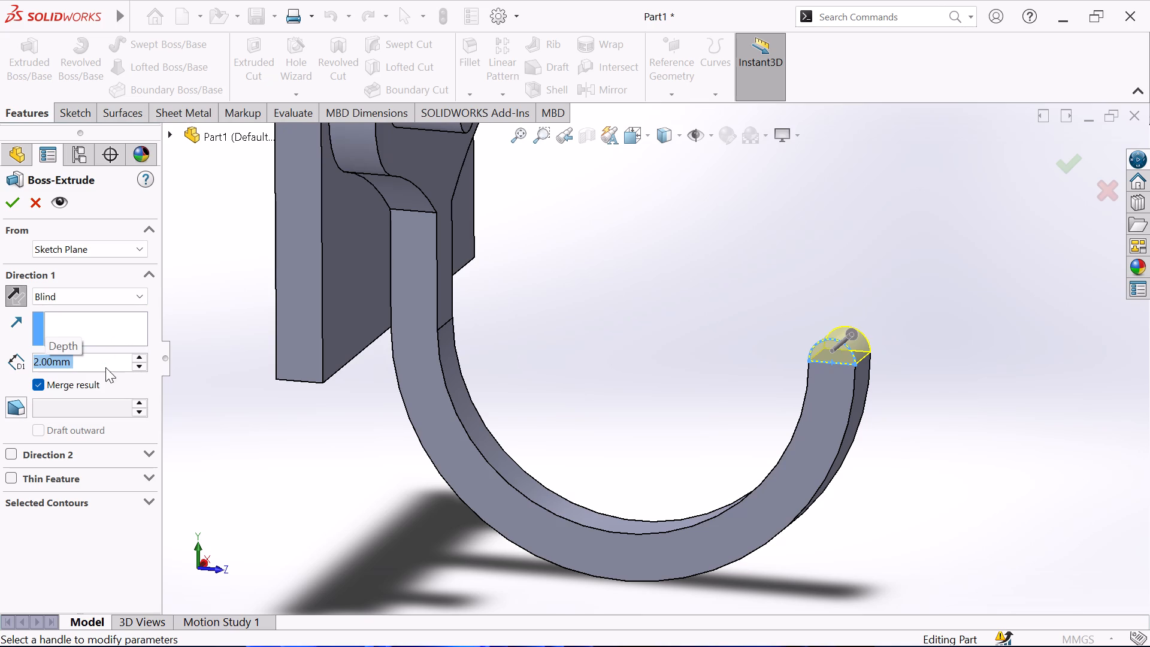
middle_drag(988, 425, 886, 469)
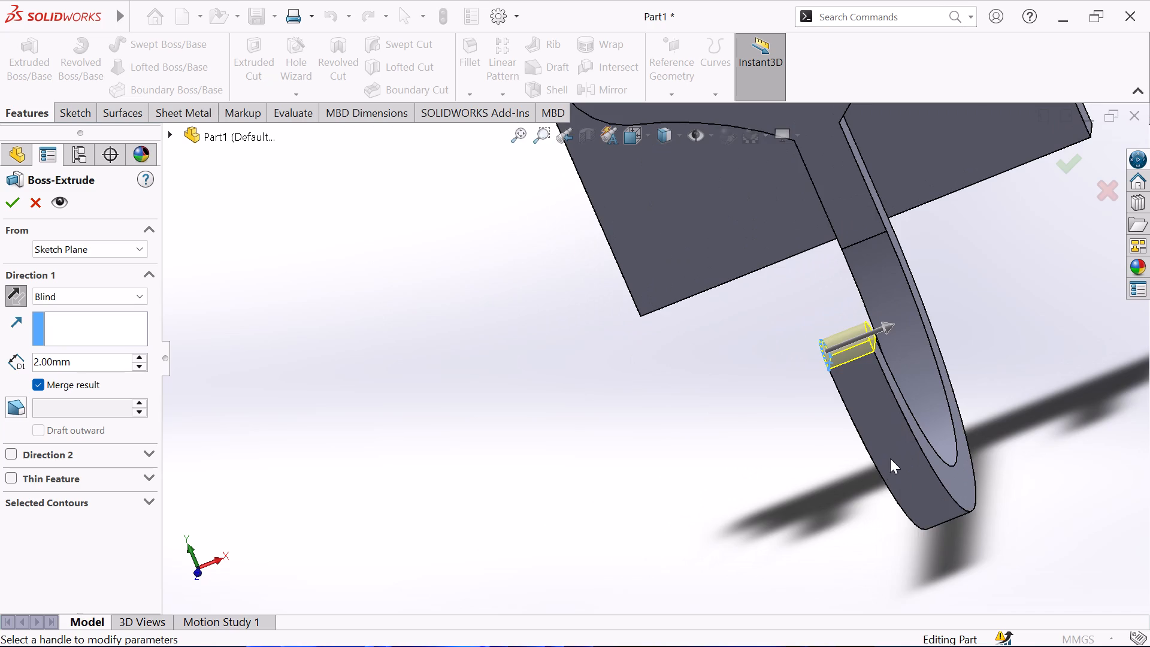
scroll(894, 442, down, 3)
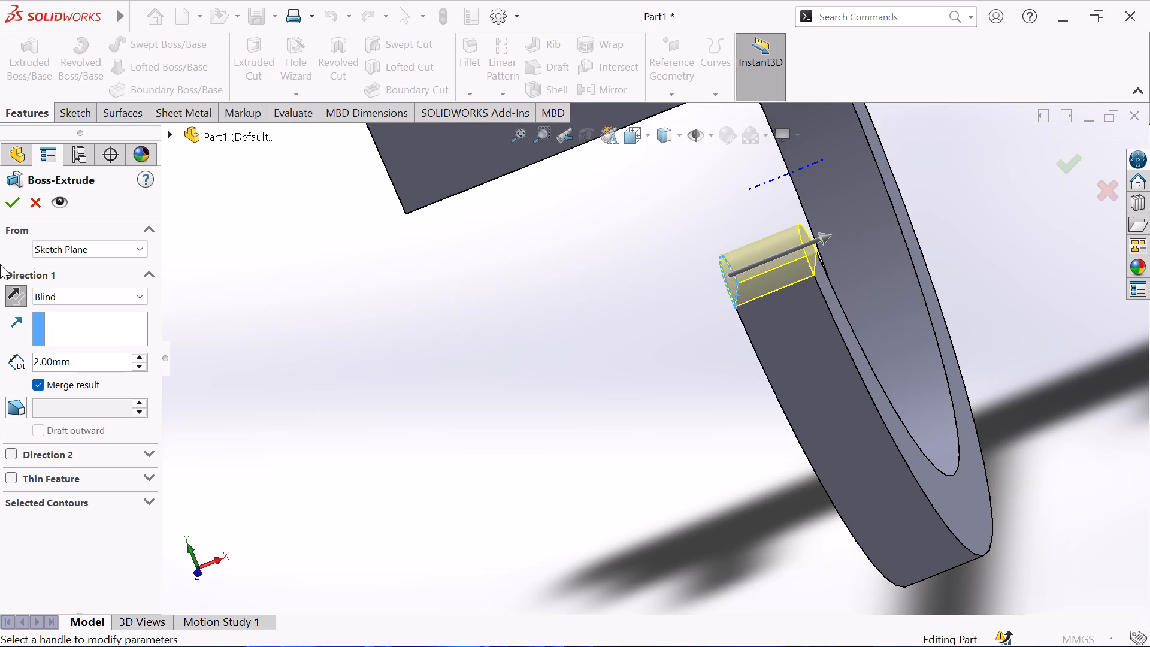
click(19, 202)
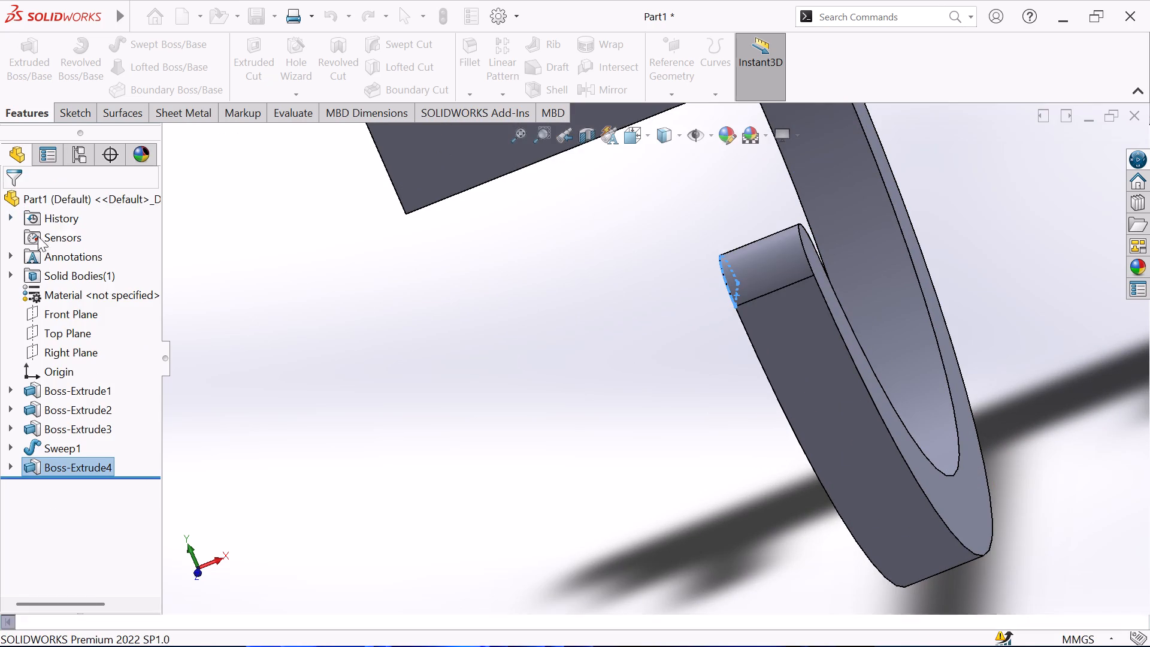
Examine the part from all sides, checking the rounded hook tip, the pins, the key-shaped boss and the plate's back.
scroll(287, 343, up, 1)
middle_drag(302, 344, 438, 334)
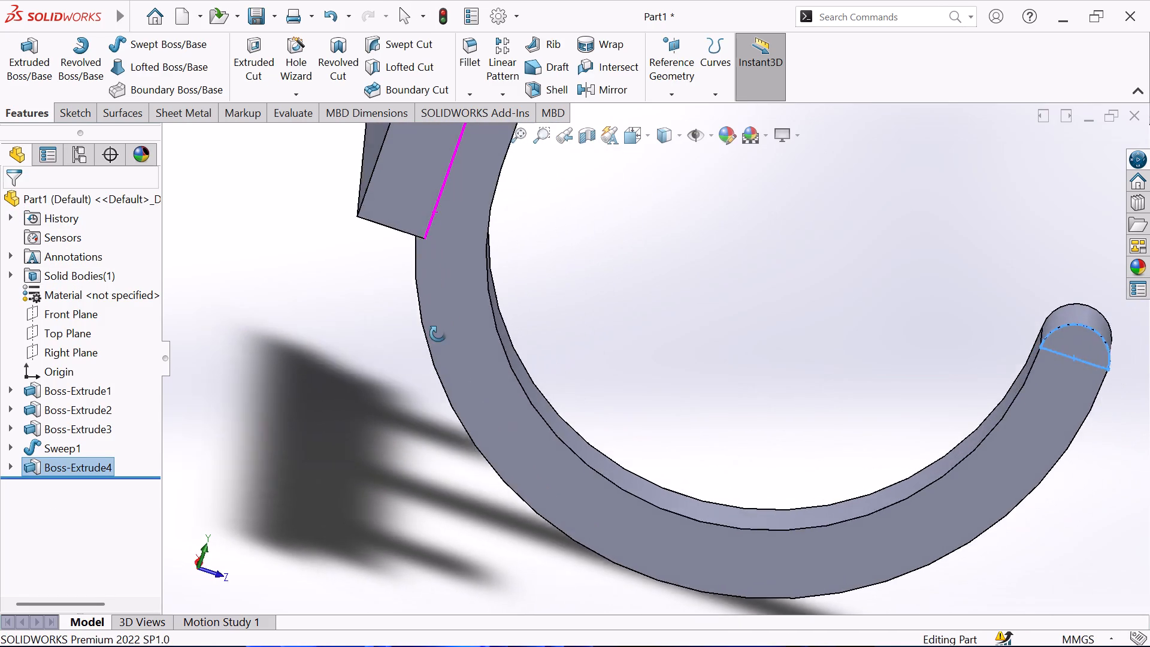
middle_drag(438, 334, 438, 333)
key(Escape)
scroll(720, 381, up, 2)
middle_drag(722, 381, 745, 341)
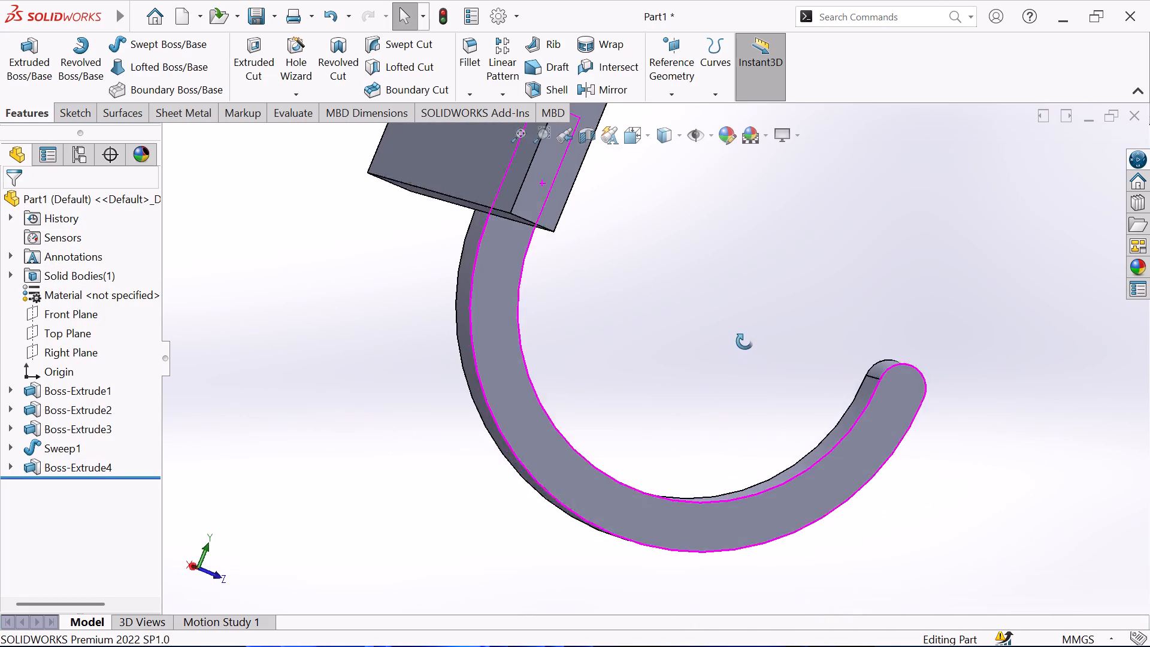
middle_drag(745, 341, 746, 325)
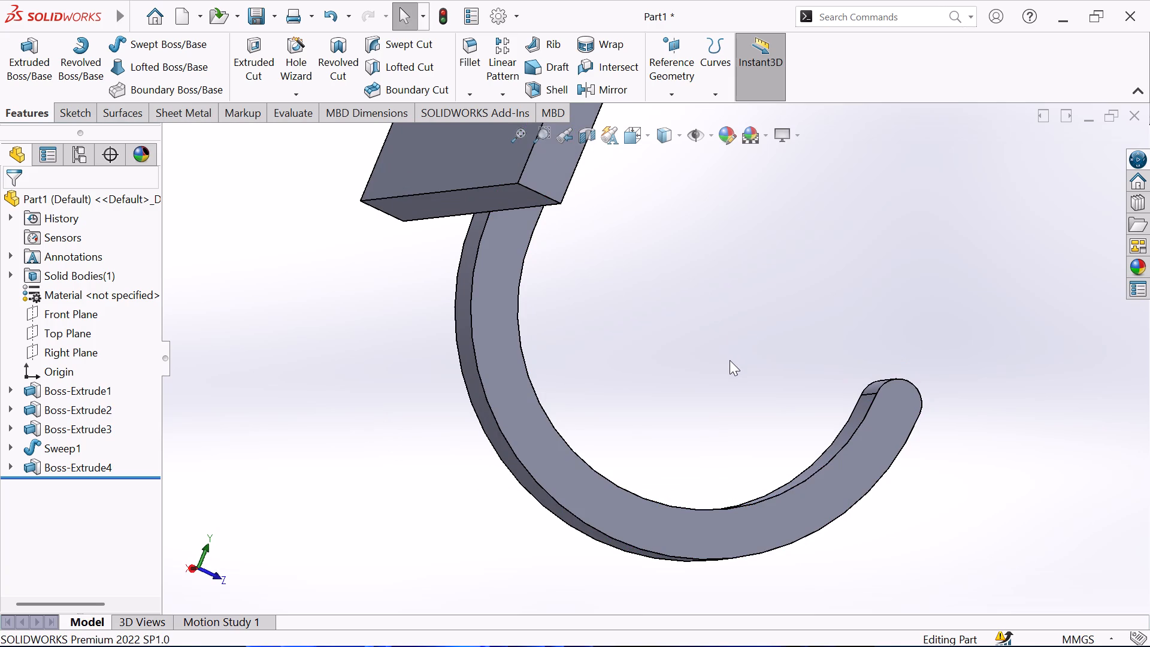
scroll(728, 361, up, 2)
middle_drag(719, 361, 668, 339)
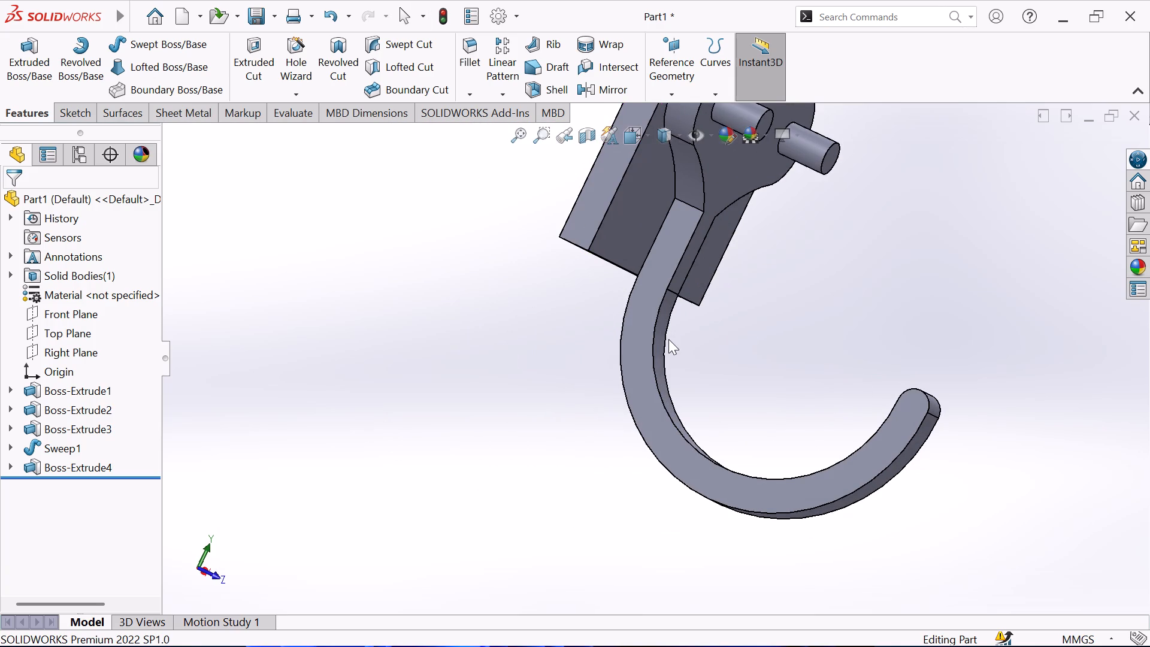
scroll(679, 343, up, 2)
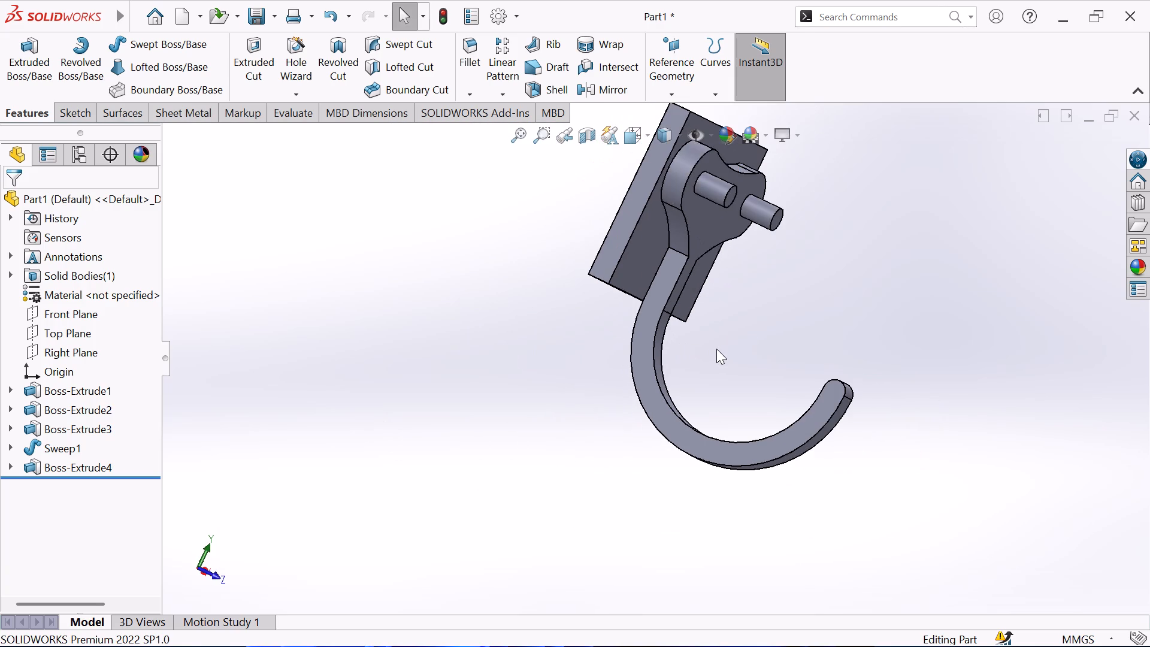
scroll(716, 348, up, 2)
middle_drag(716, 348, 587, 280)
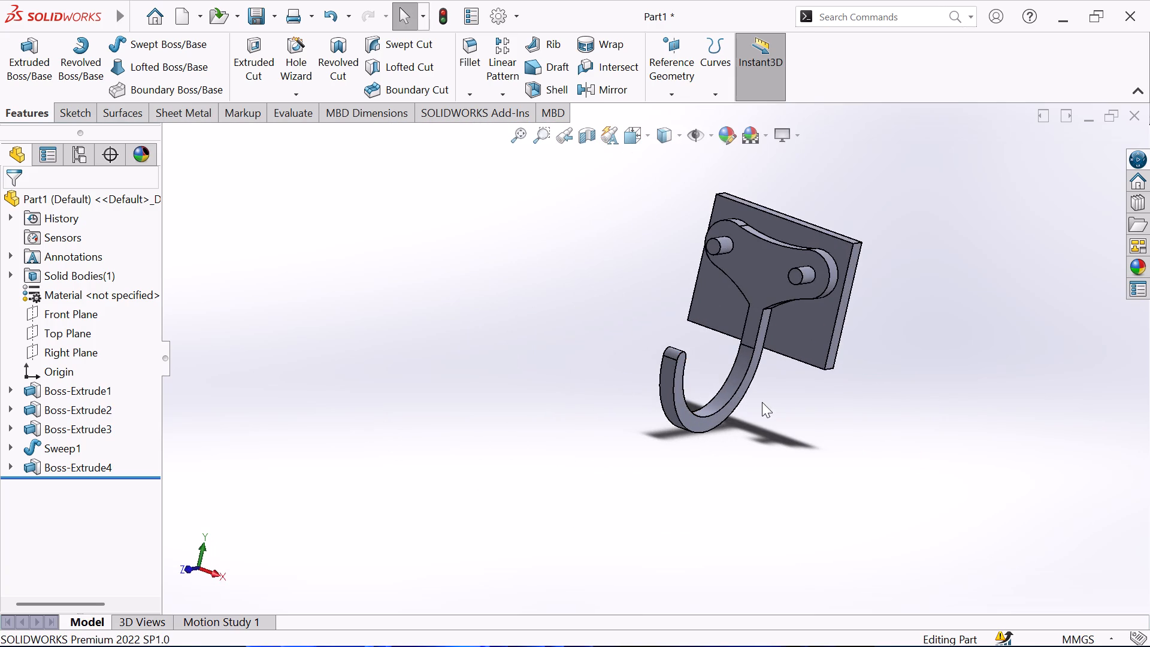
middle_drag(762, 402, 634, 409)
middle_drag(827, 453, 901, 295)
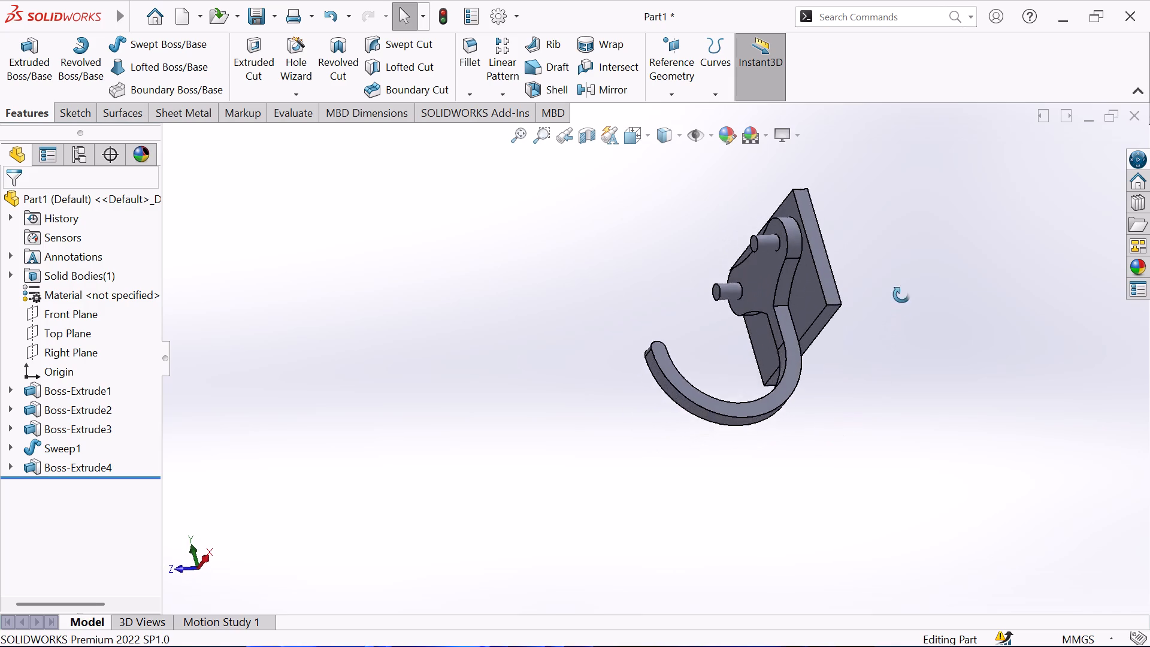
middle_drag(901, 295, 671, 332)
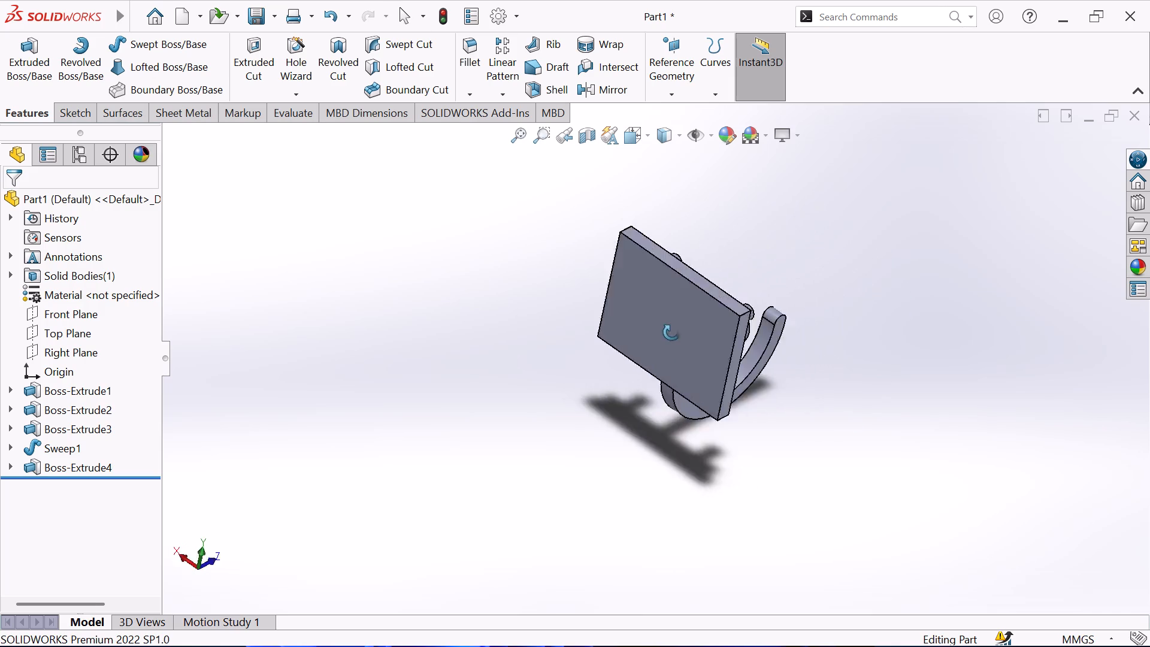
middle_drag(671, 332, 517, 409)
scroll(784, 449, up, 1)
middle_drag(822, 430, 815, 433)
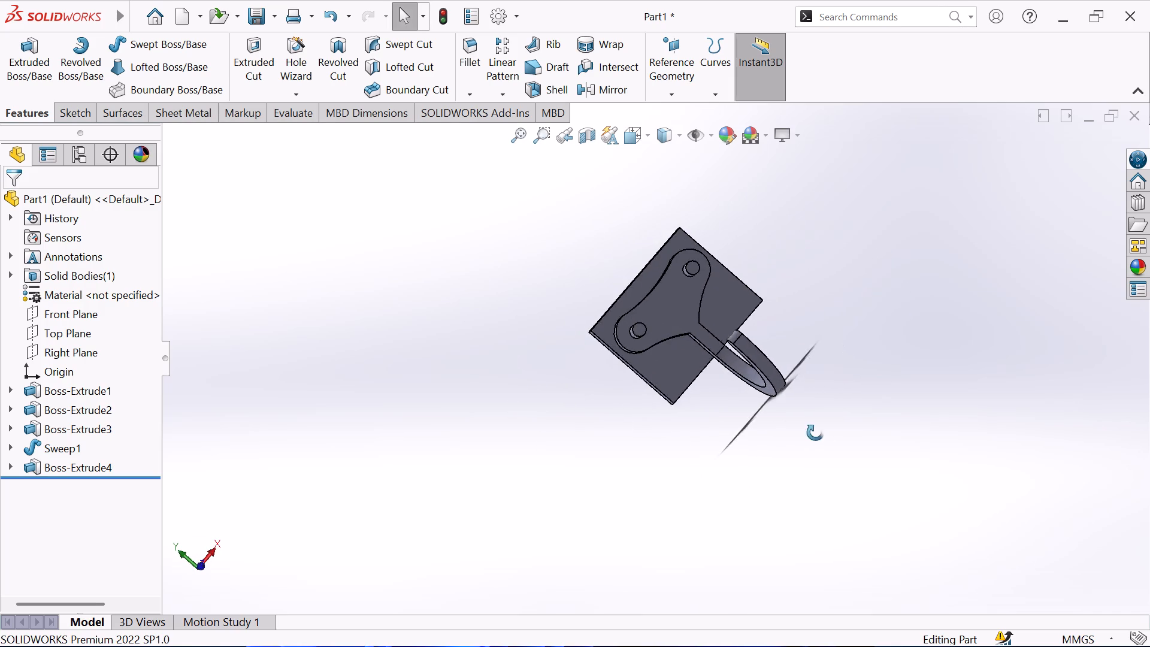
middle_drag(815, 433, 665, 507)
middle_drag(677, 478, 824, 558)
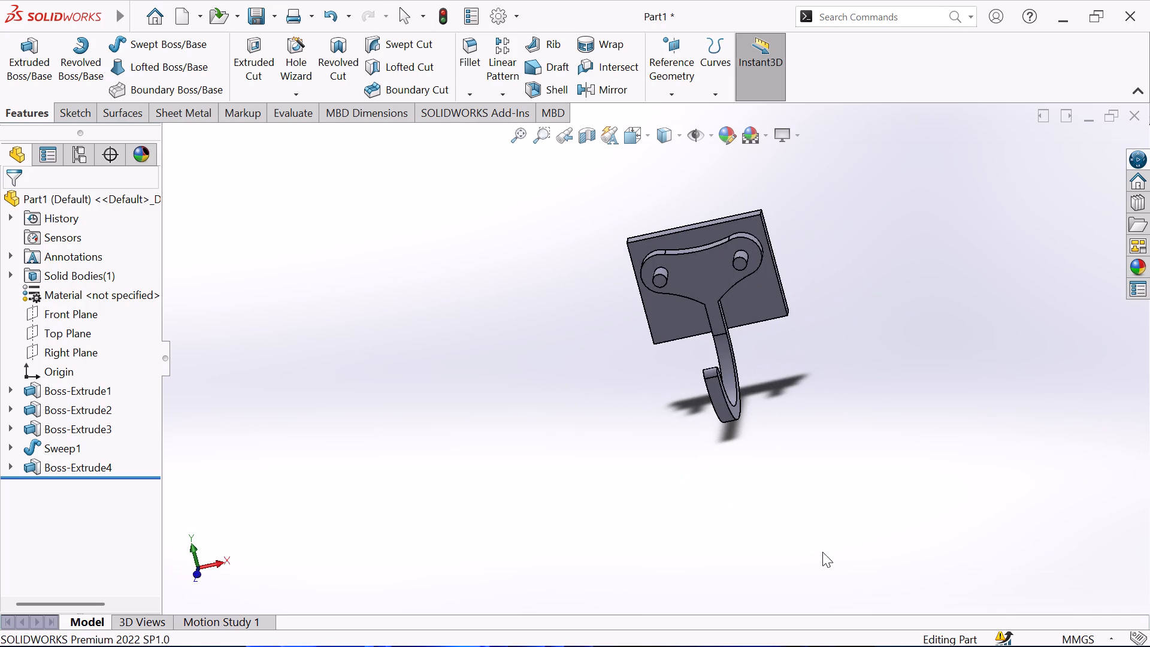
scroll(765, 494, down, 3)
middle_drag(743, 461, 776, 382)
scroll(776, 382, up, 2)
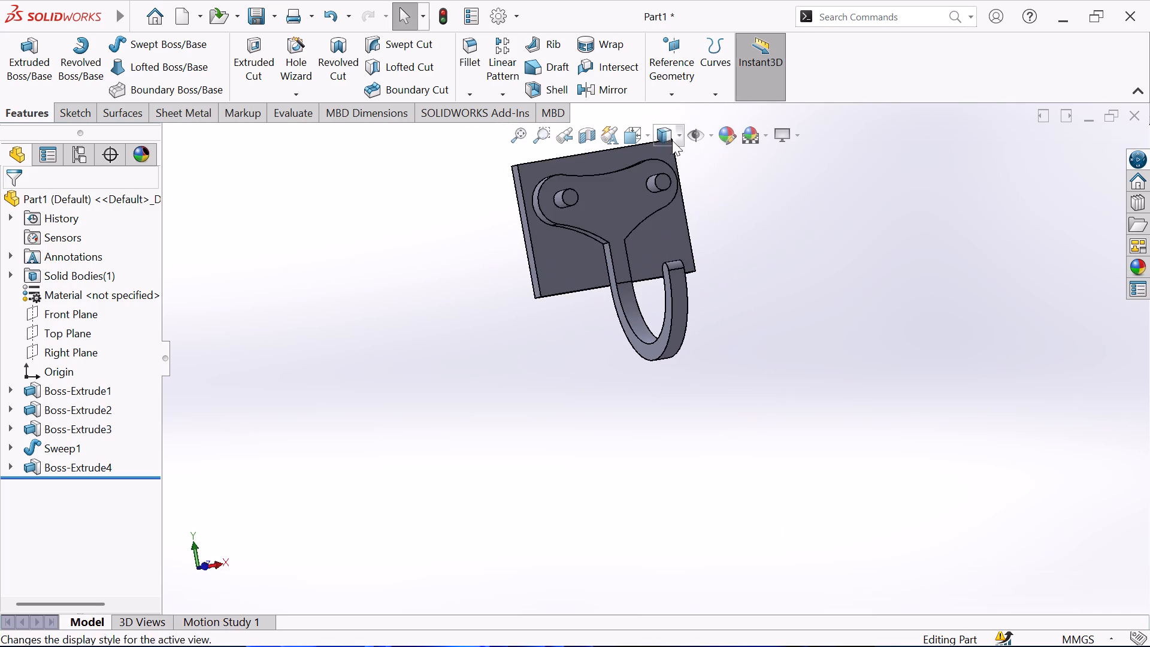
scroll(646, 170, up, 3)
scroll(625, 193, down, 2)
middle_drag(729, 359, 766, 348)
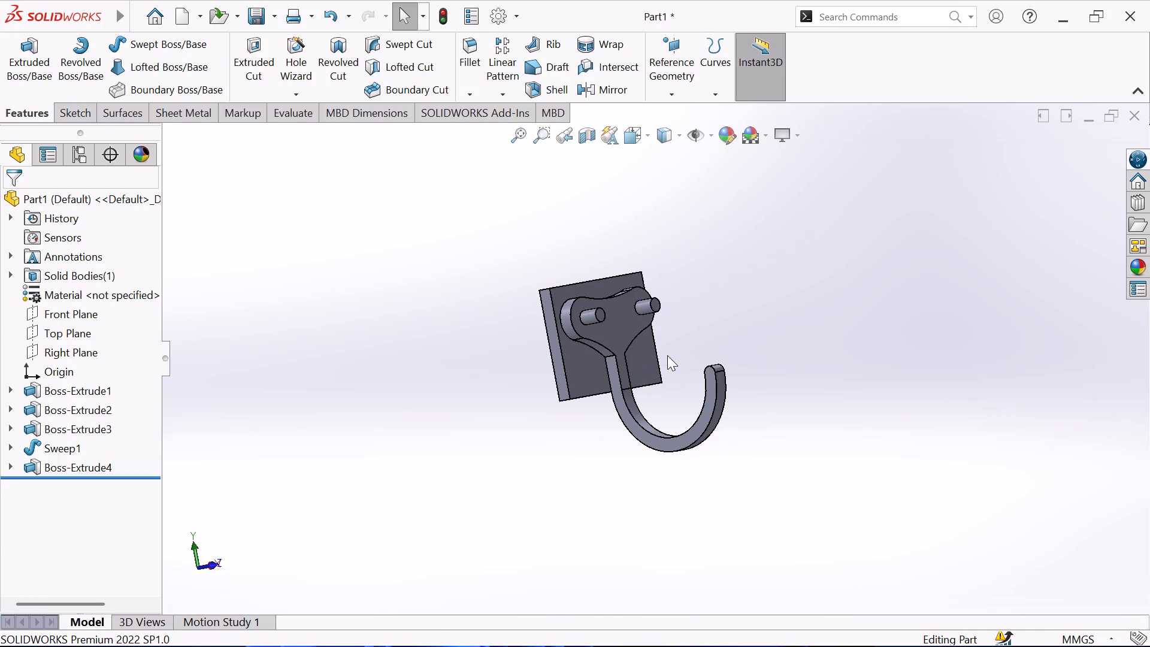
scroll(667, 355, up, 1)
middle_drag(667, 355, 756, 331)
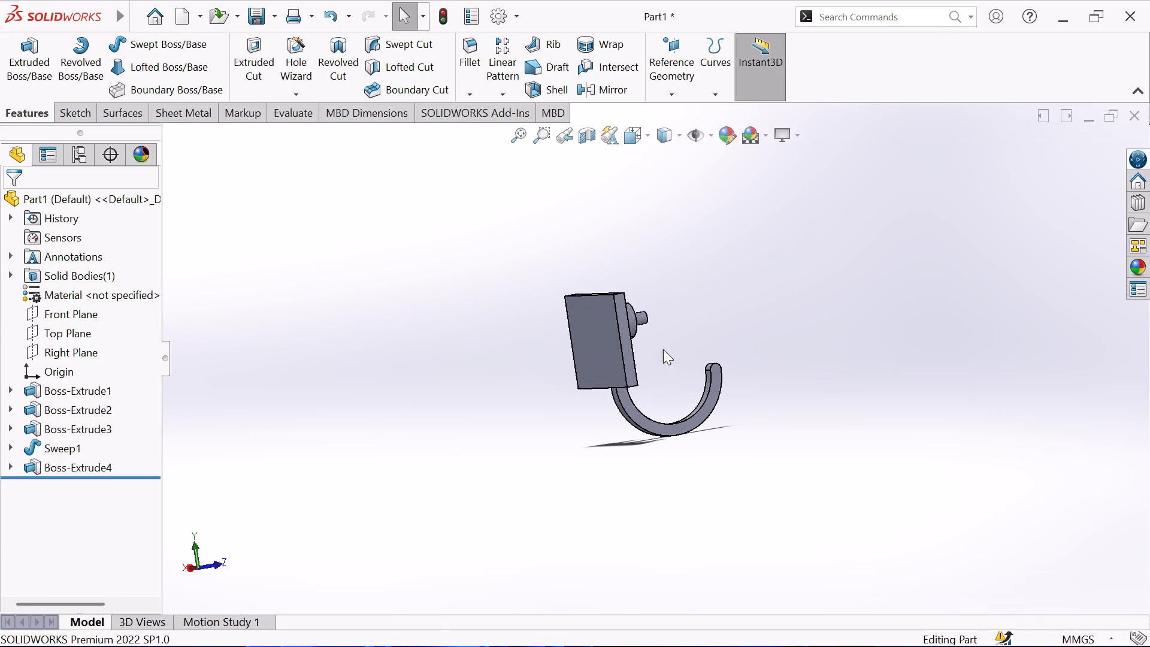
middle_drag(663, 349, 742, 361)
middle_drag(652, 360, 800, 350)
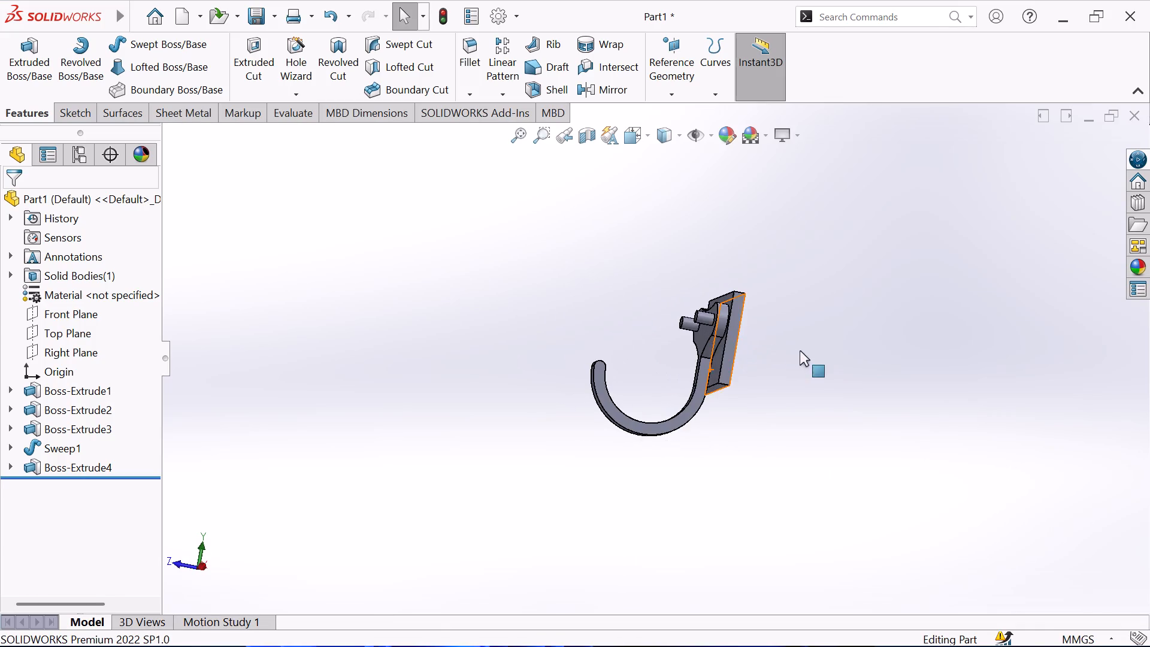
middle_drag(764, 405, 865, 435)
scroll(597, 309, down, 4)
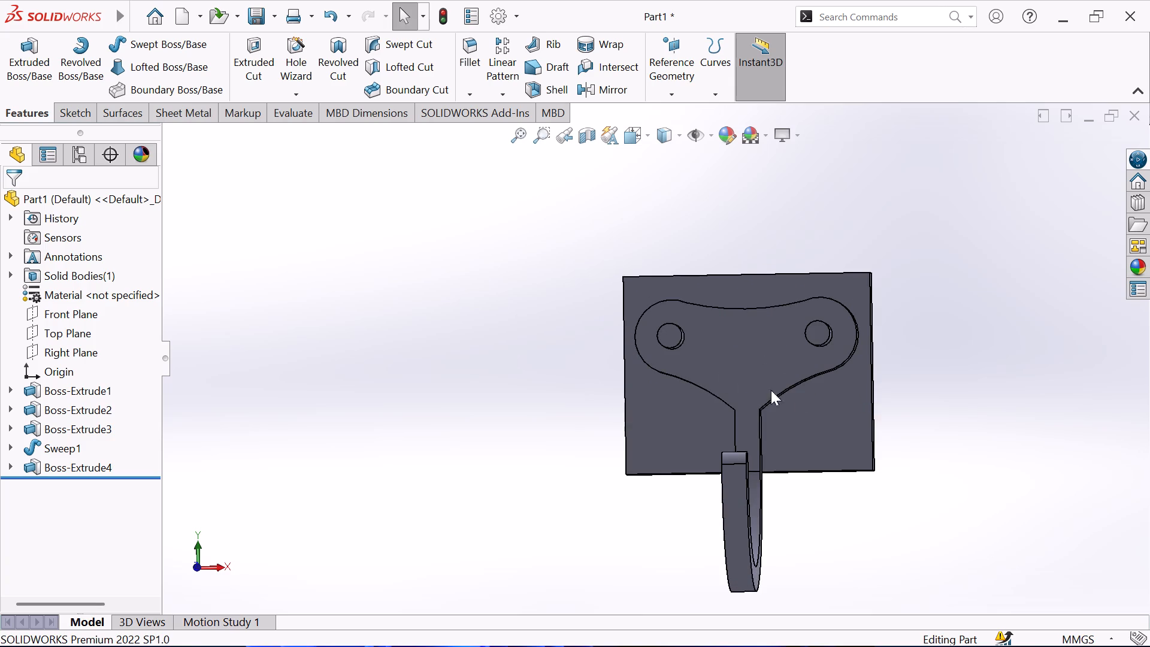
middle_drag(940, 415, 734, 430)
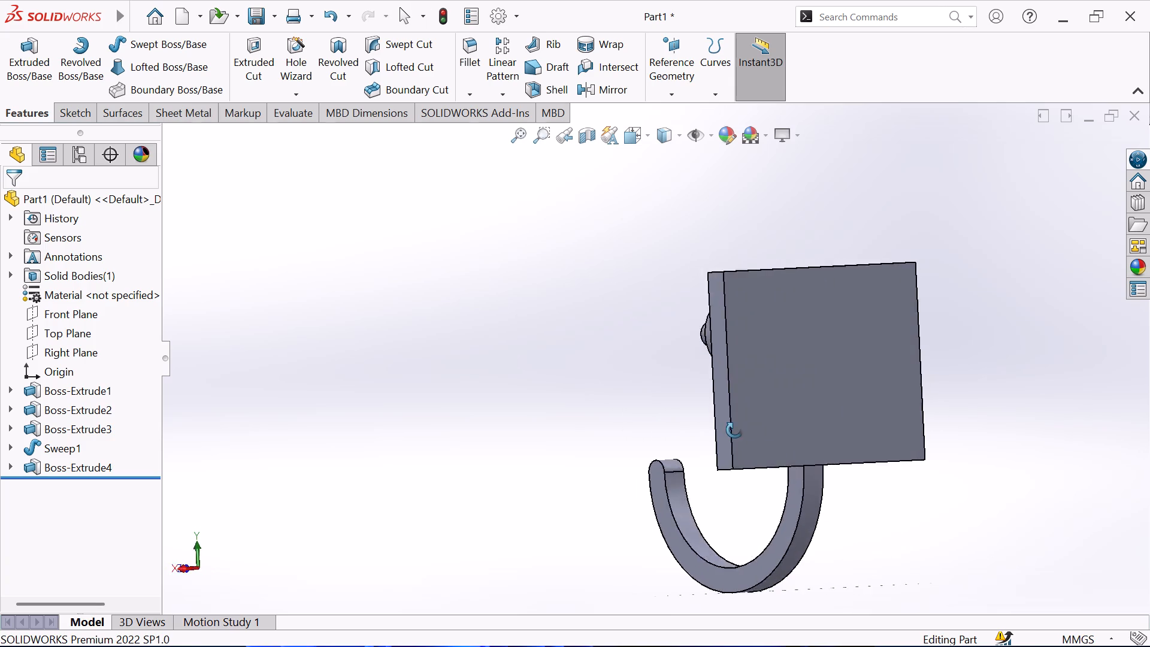
middle_drag(734, 430, 298, 410)
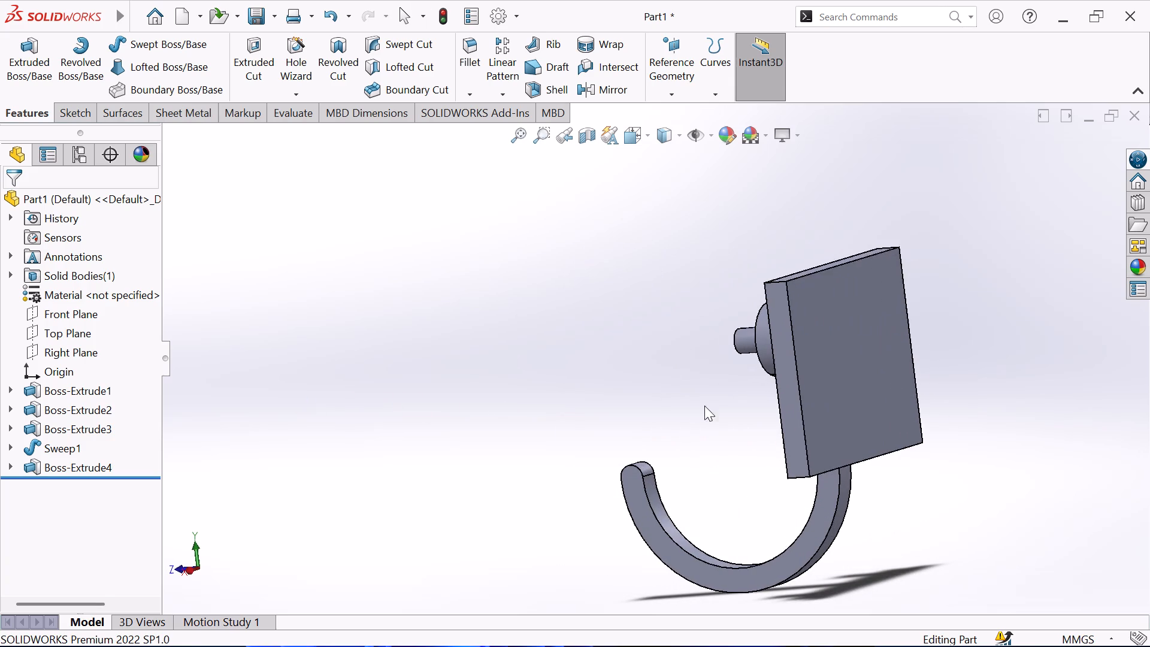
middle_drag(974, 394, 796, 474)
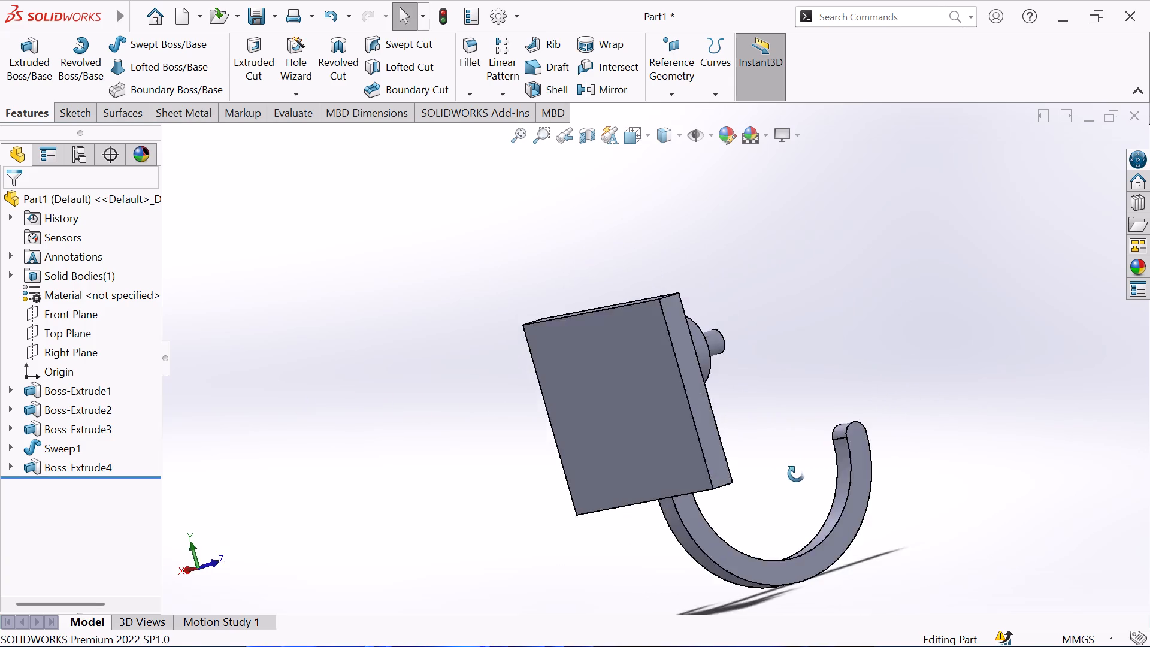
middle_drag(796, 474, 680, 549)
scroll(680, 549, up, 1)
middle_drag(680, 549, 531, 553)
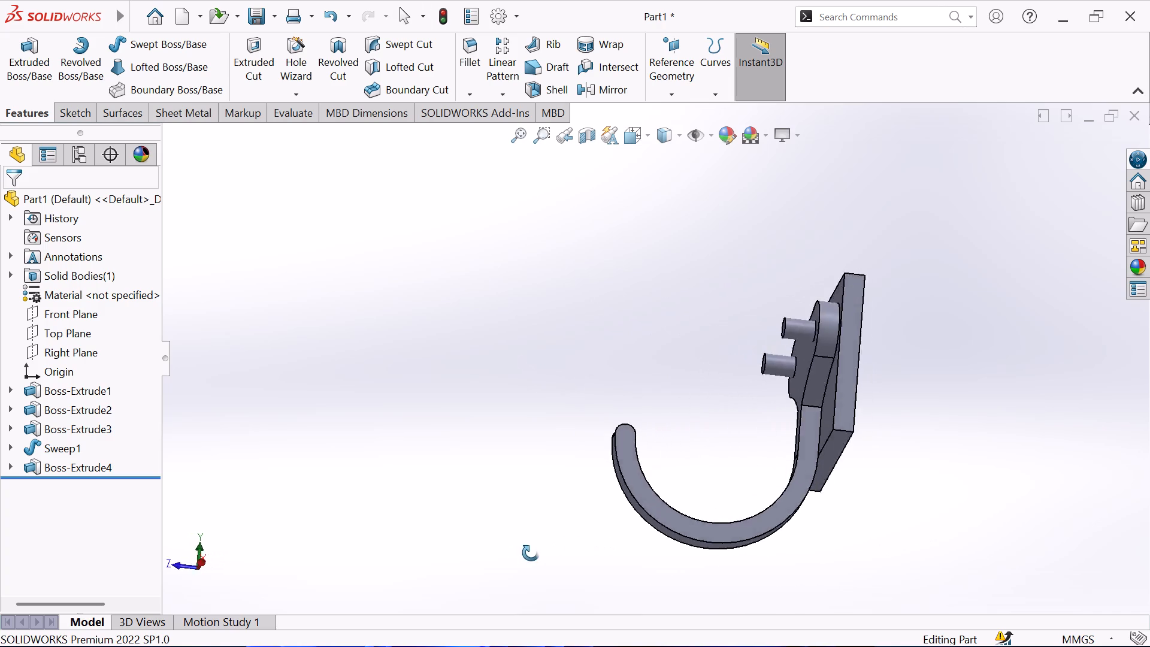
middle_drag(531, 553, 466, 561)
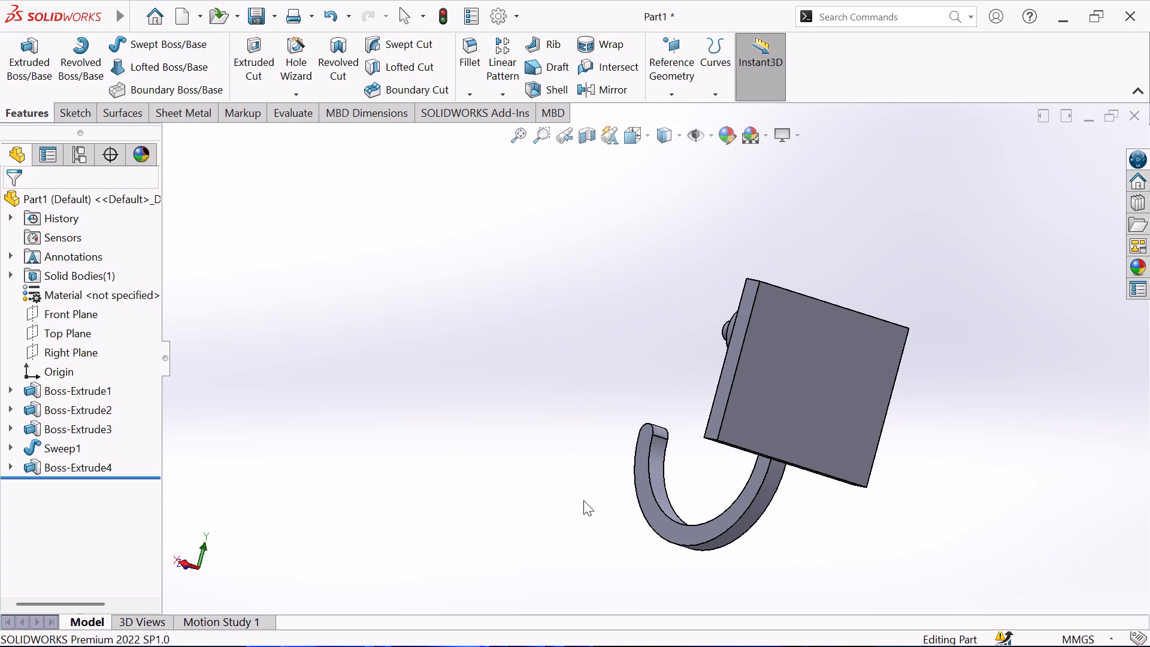
Save the part as "ex14.." in the internship folder on the Desktop, keeping the SOLIDWORKS Part file type.
key(ctrl+s)
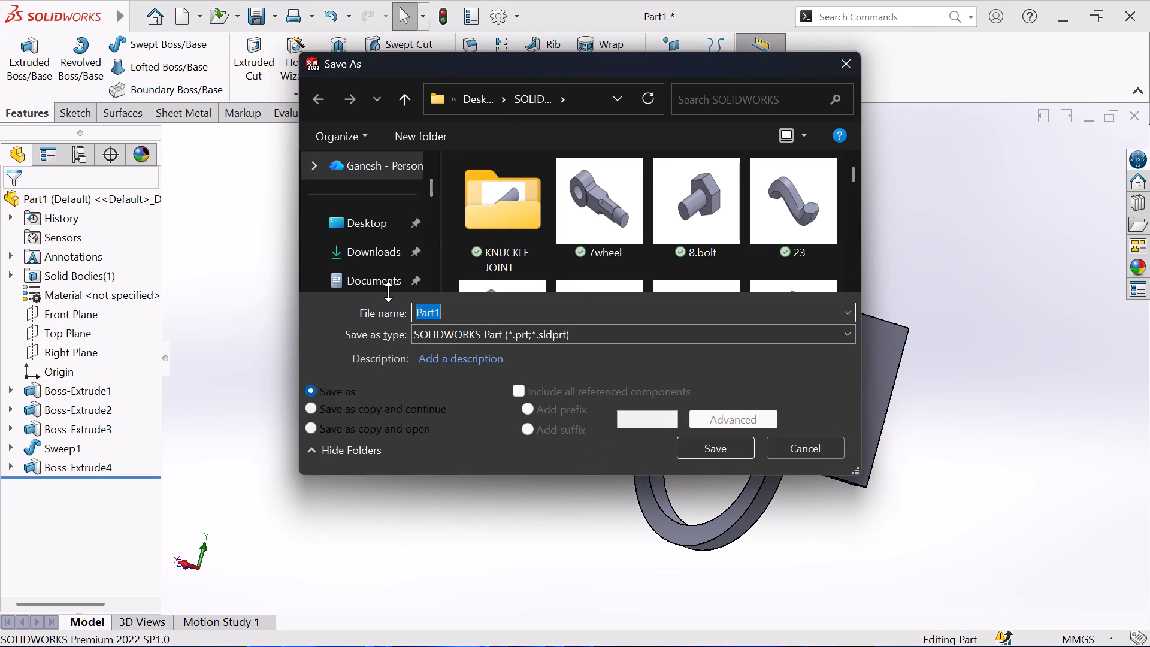
scroll(388, 292, down, 1)
scroll(403, 238, down, 3)
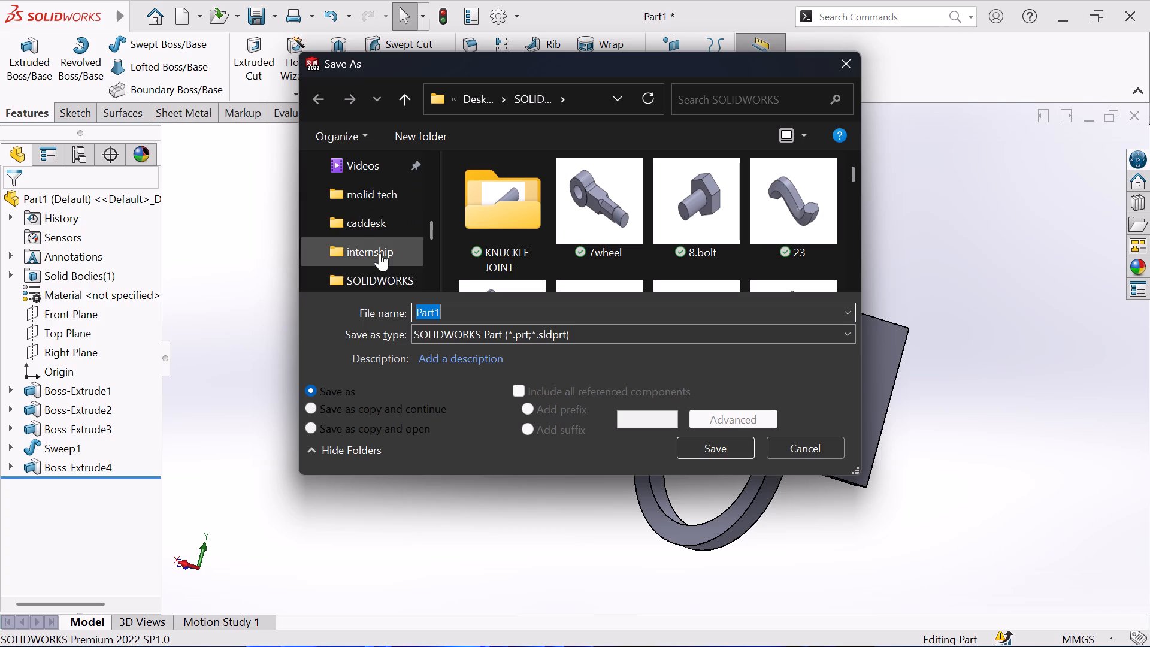
double_click(380, 252)
scroll(540, 261, down, 2)
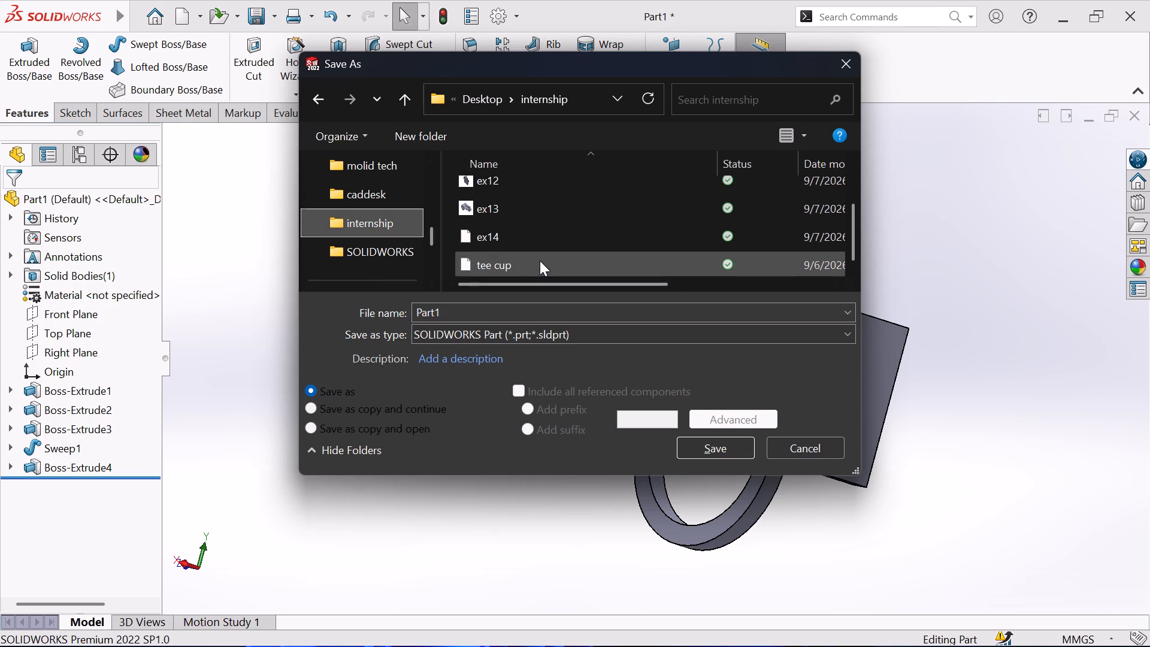
scroll(540, 261, down, 5)
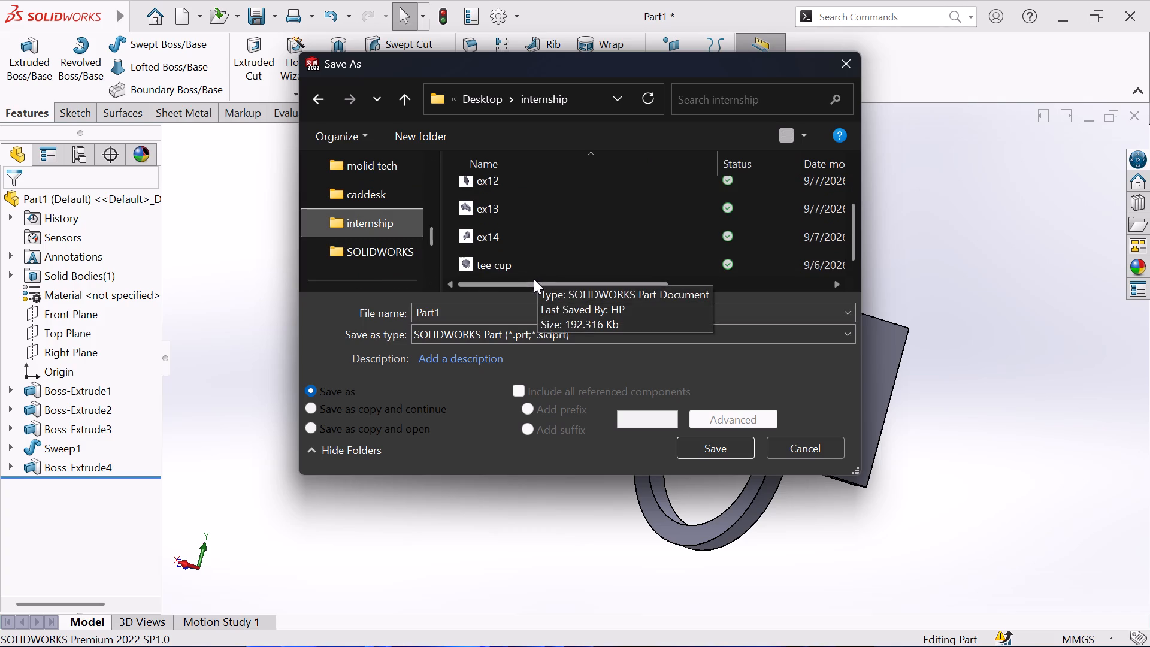
click(500, 309)
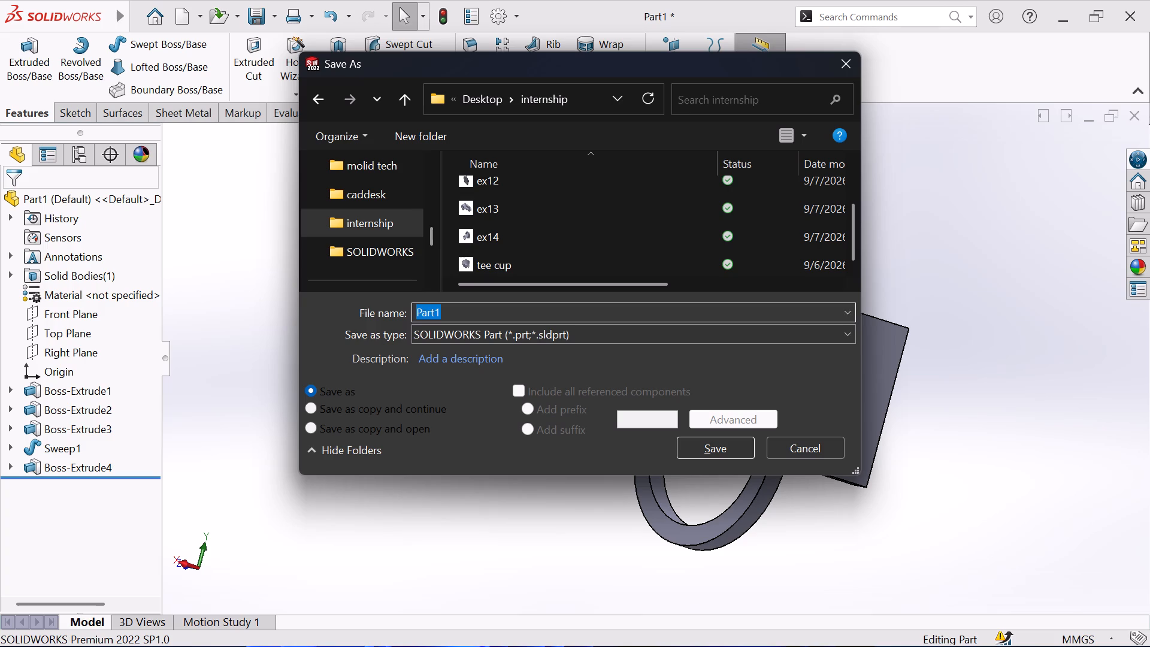
text(ex)
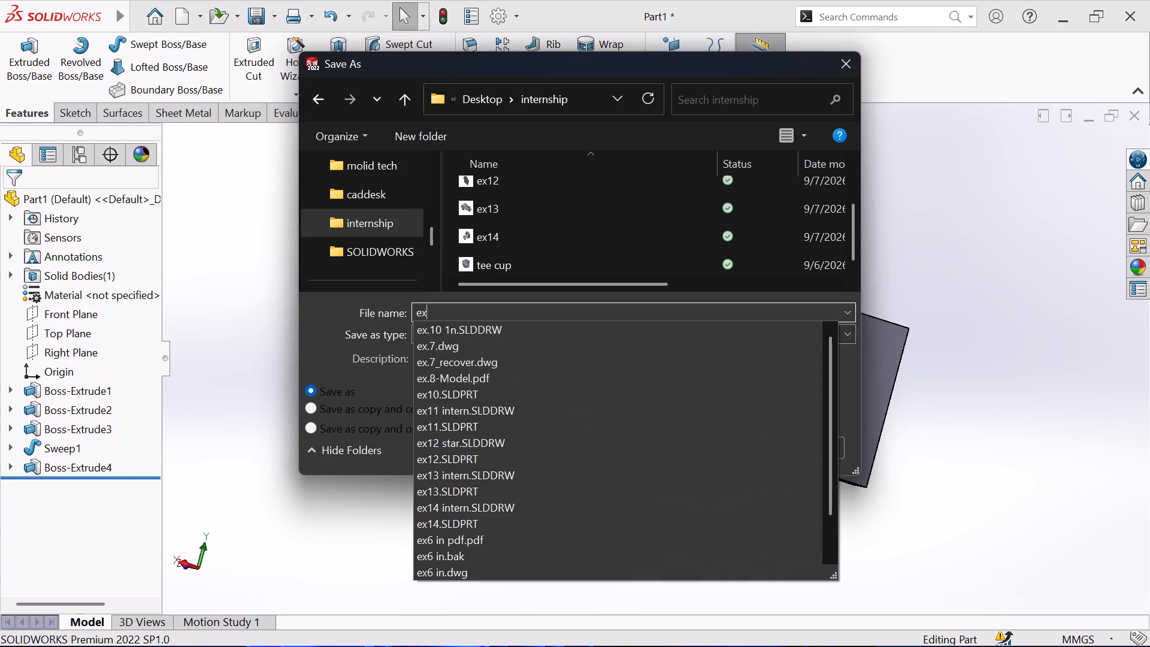
text(14)
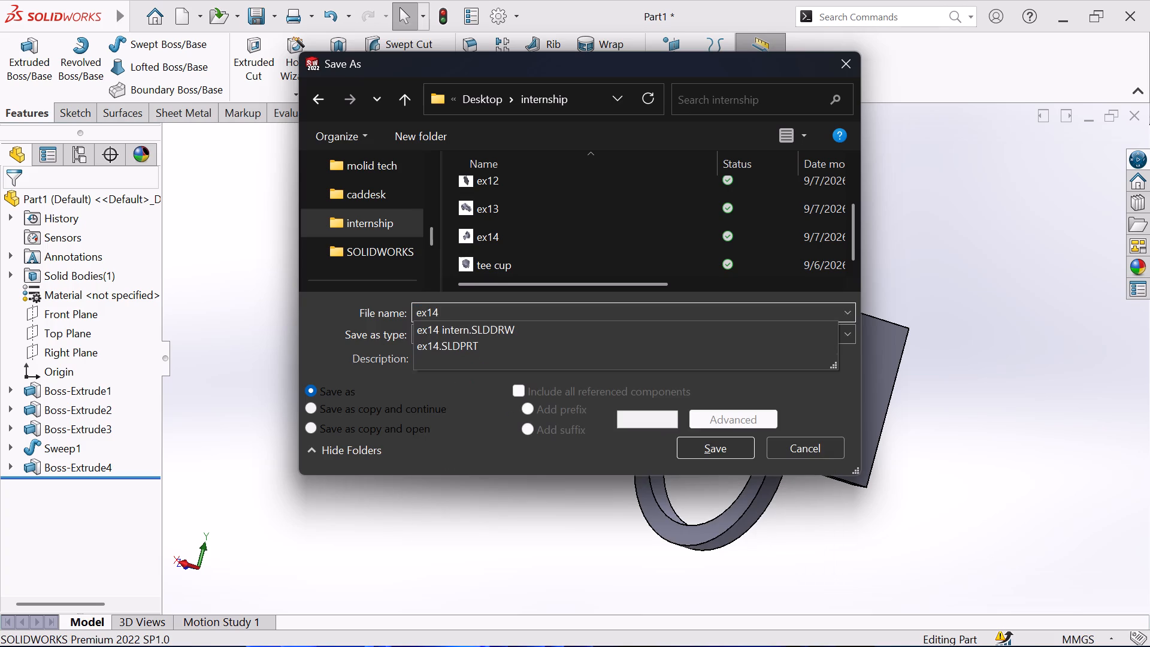
key(period)
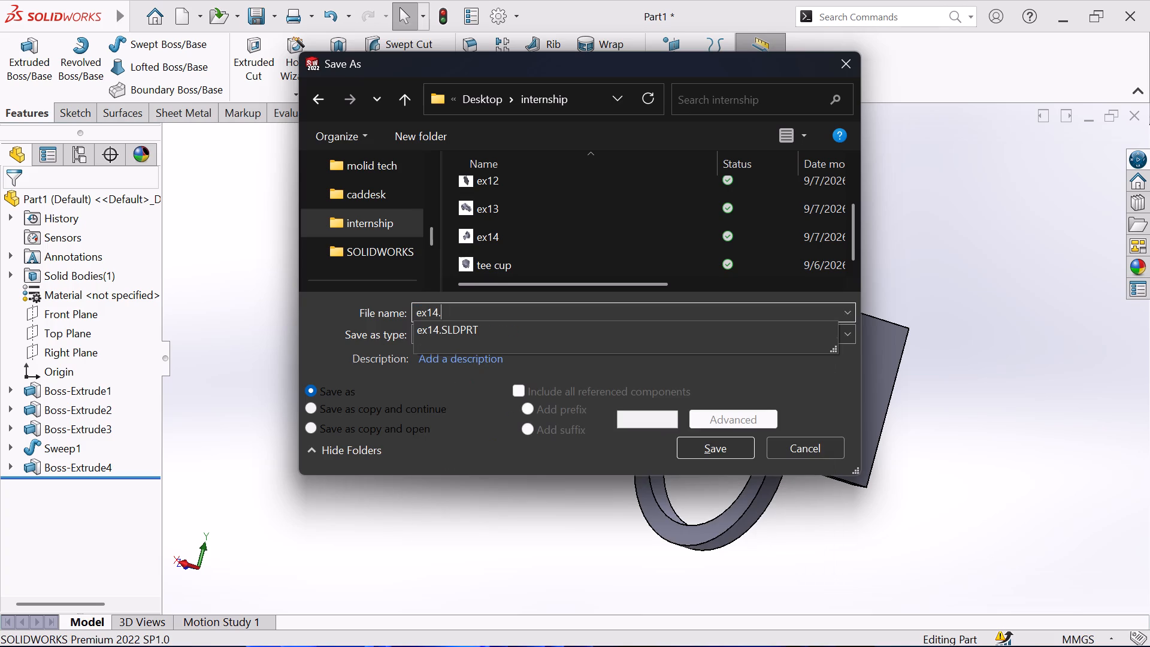
key(period)
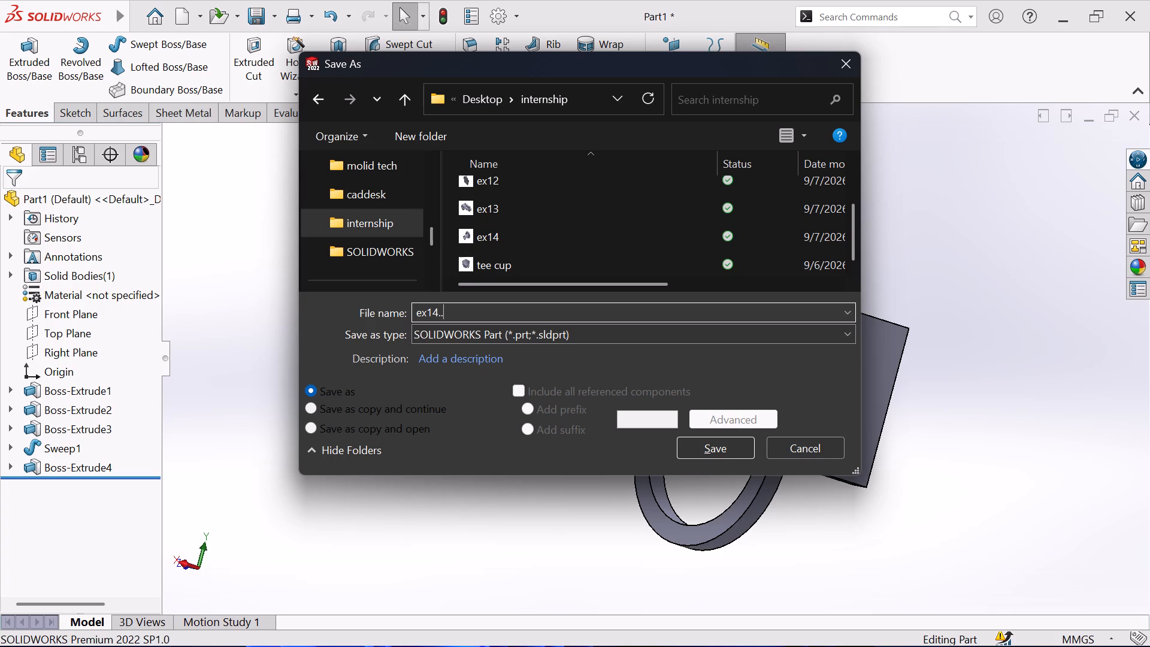
key(Return)
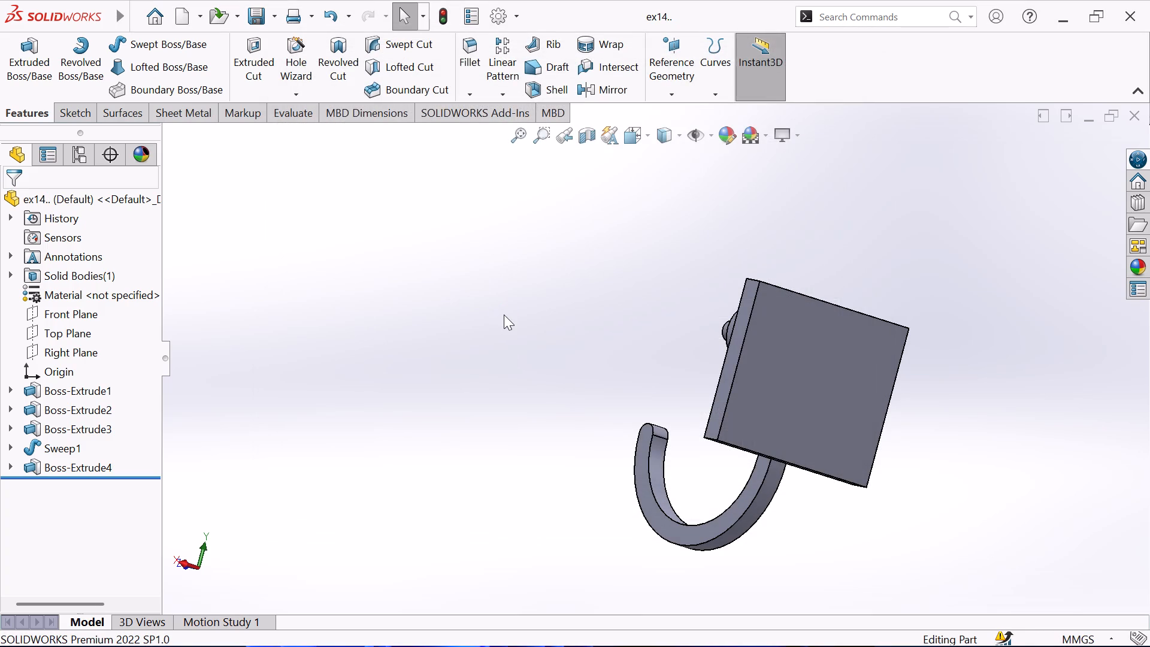
Examine the saved part from the front, side and back, checking the plate, key-shaped boss, pins and hook with its rounded tip.
scroll(719, 540, up, 2)
scroll(710, 475, down, 2)
middle_drag(680, 390, 852, 458)
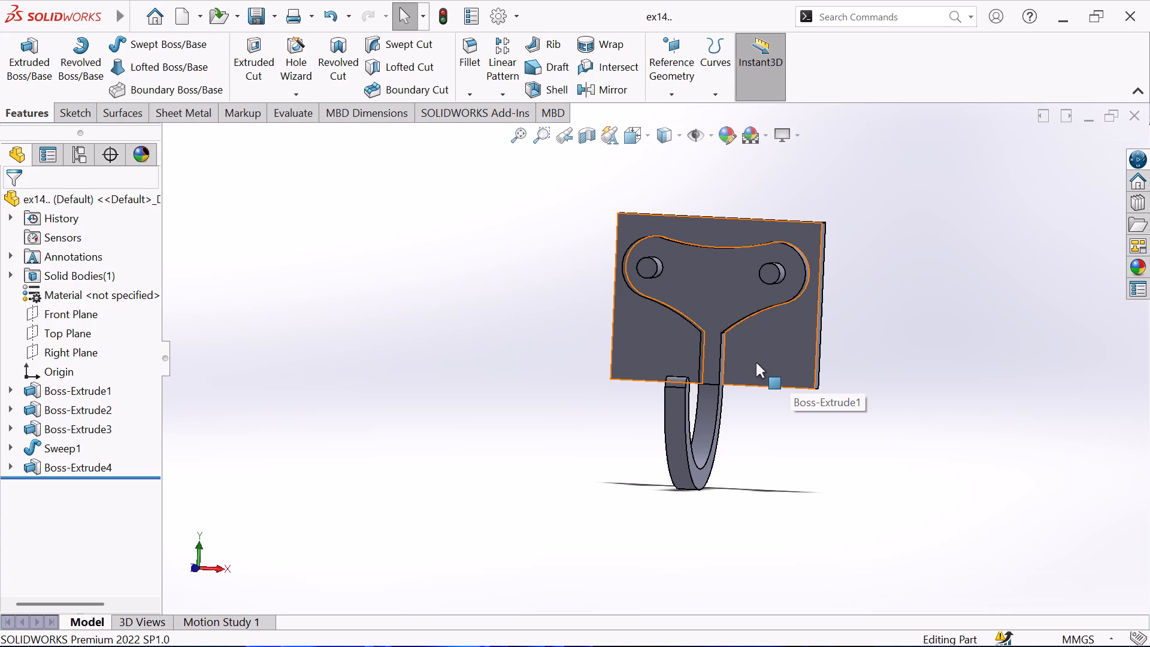
middle_drag(520, 364, 402, 316)
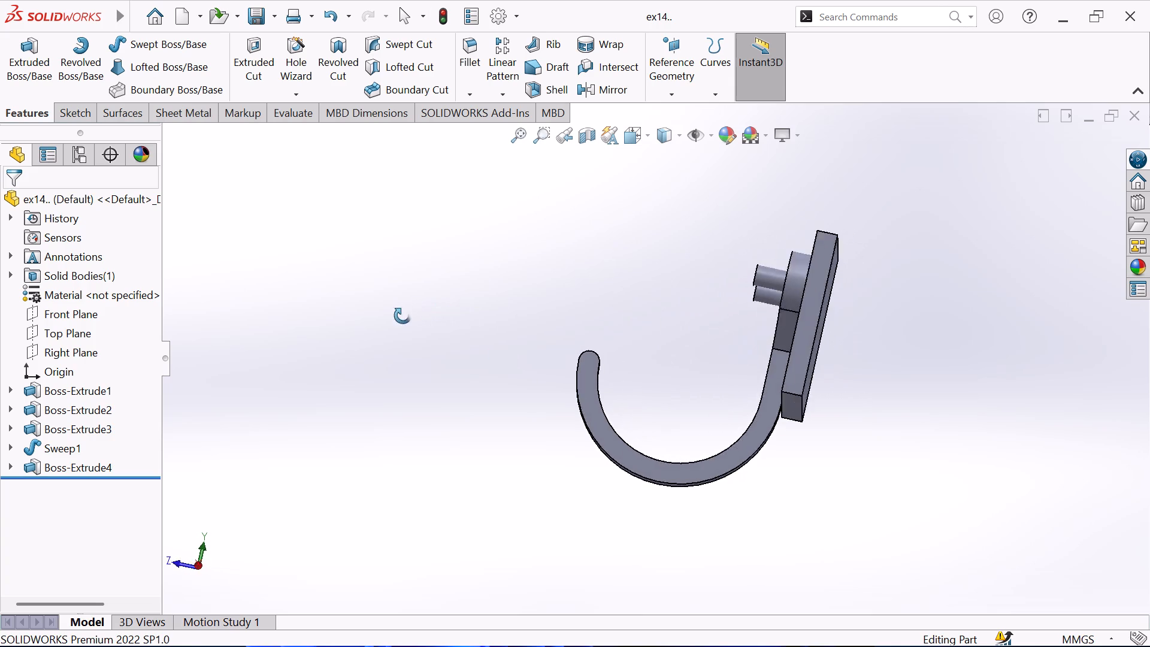
middle_drag(402, 316, 315, 358)
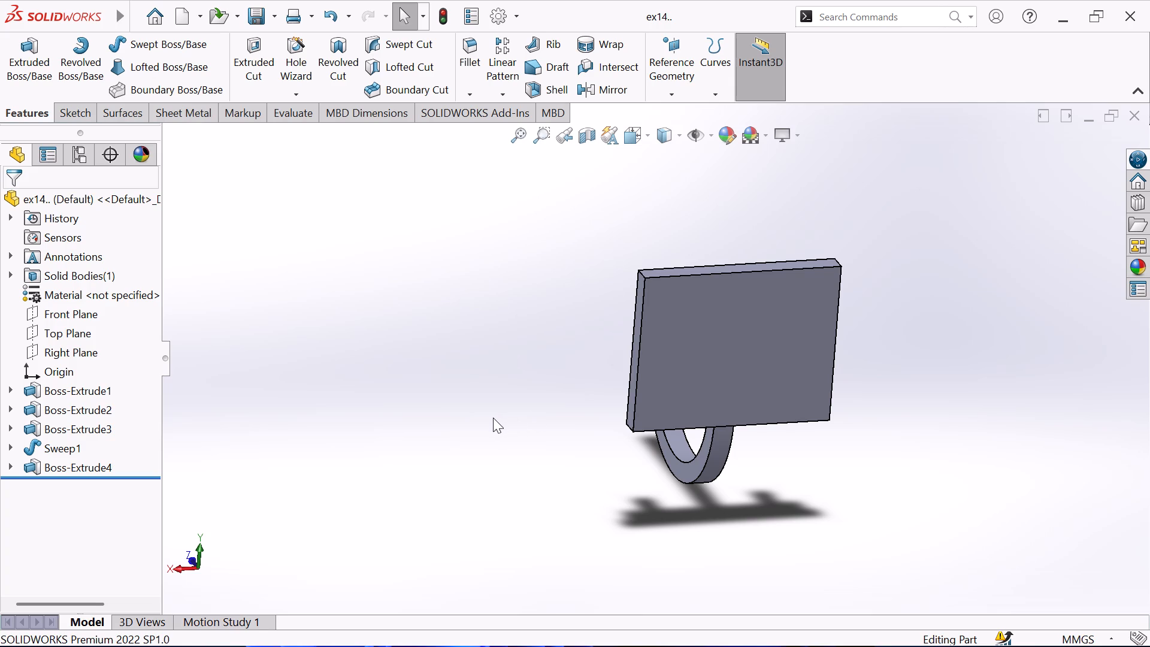
middle_drag(493, 418, 729, 471)
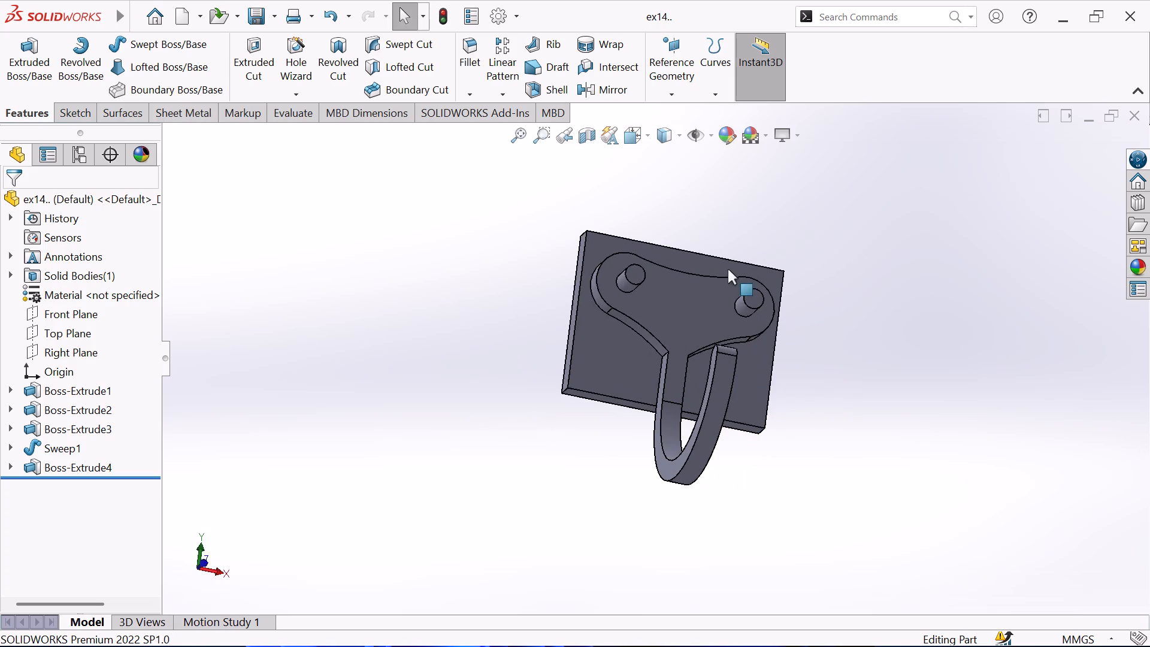
middle_drag(700, 216, 661, 246)
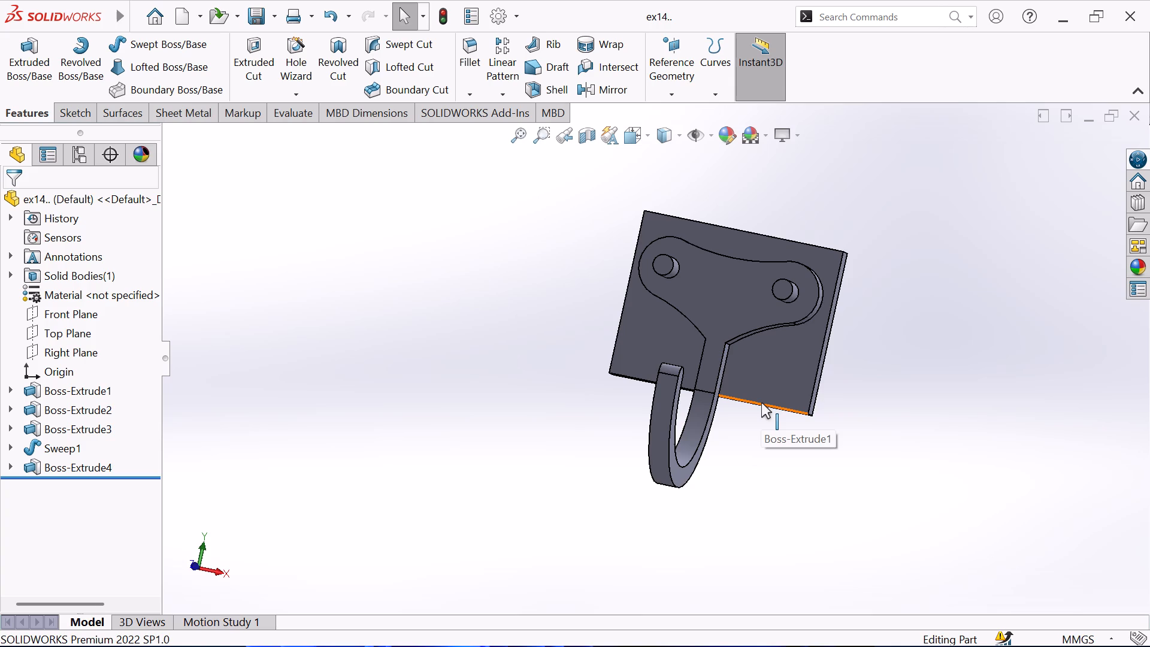
middle_drag(750, 425, 707, 434)
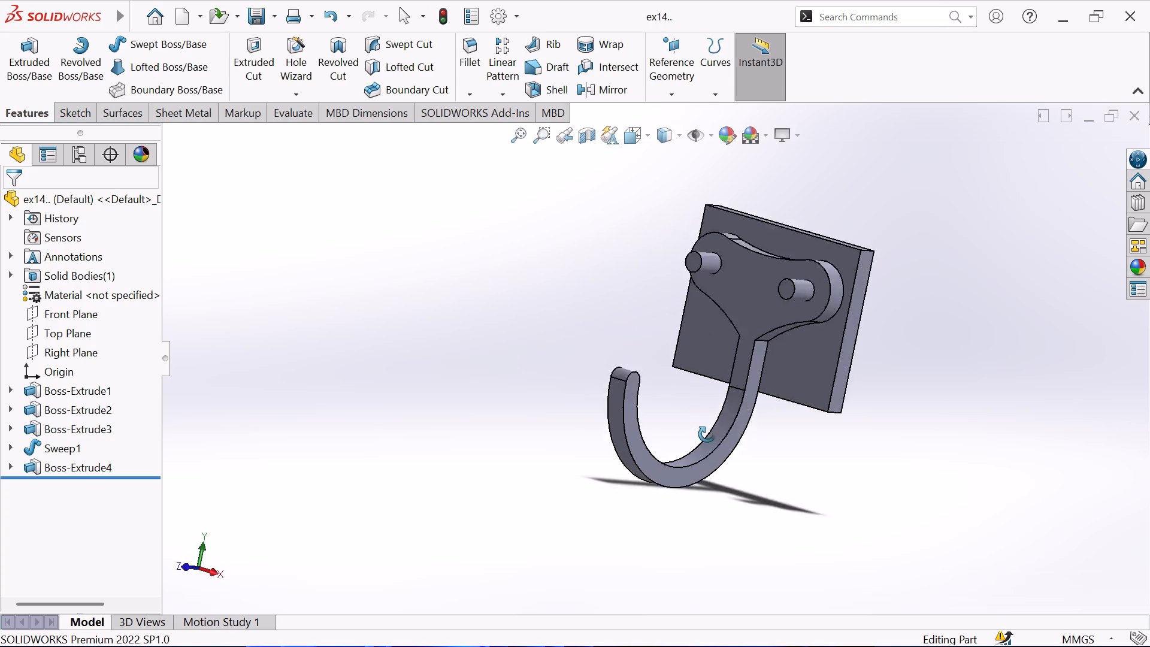
middle_drag(707, 434, 755, 534)
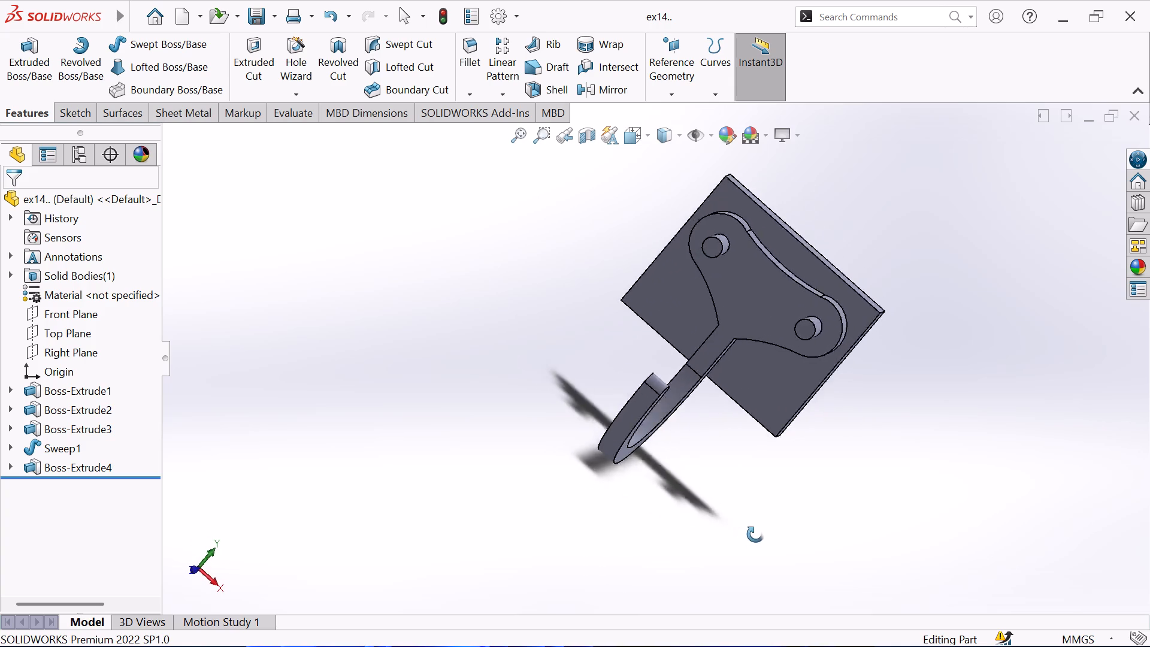
middle_drag(755, 534, 851, 559)
middle_drag(507, 376, 507, 376)
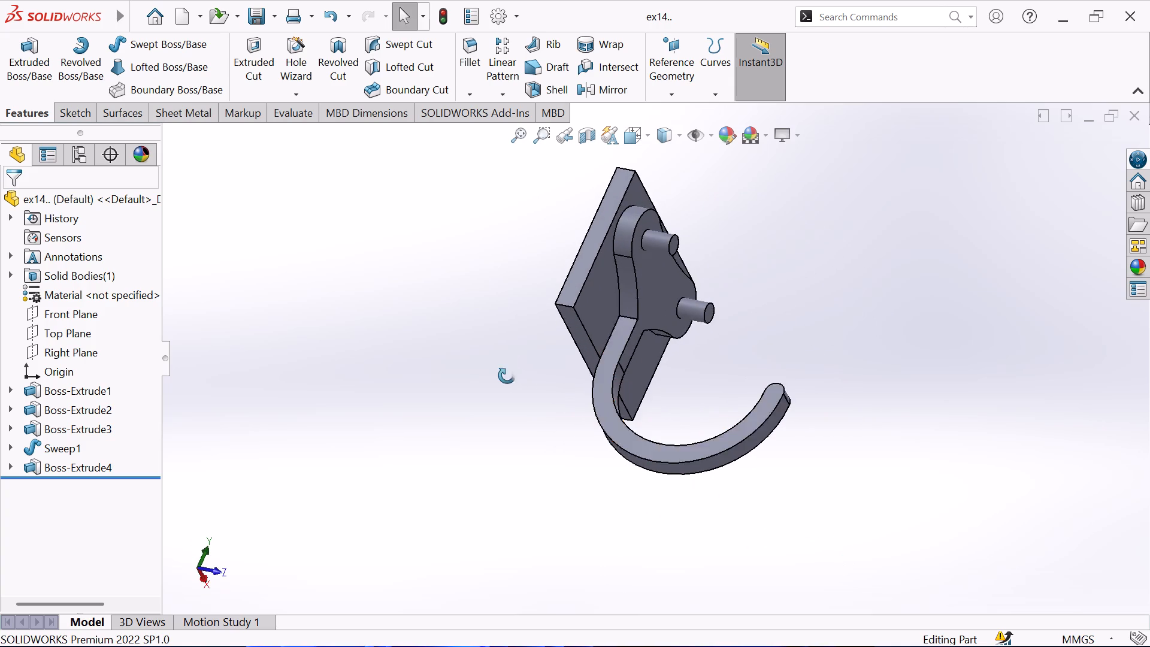
middle_drag(507, 376, 523, 465)
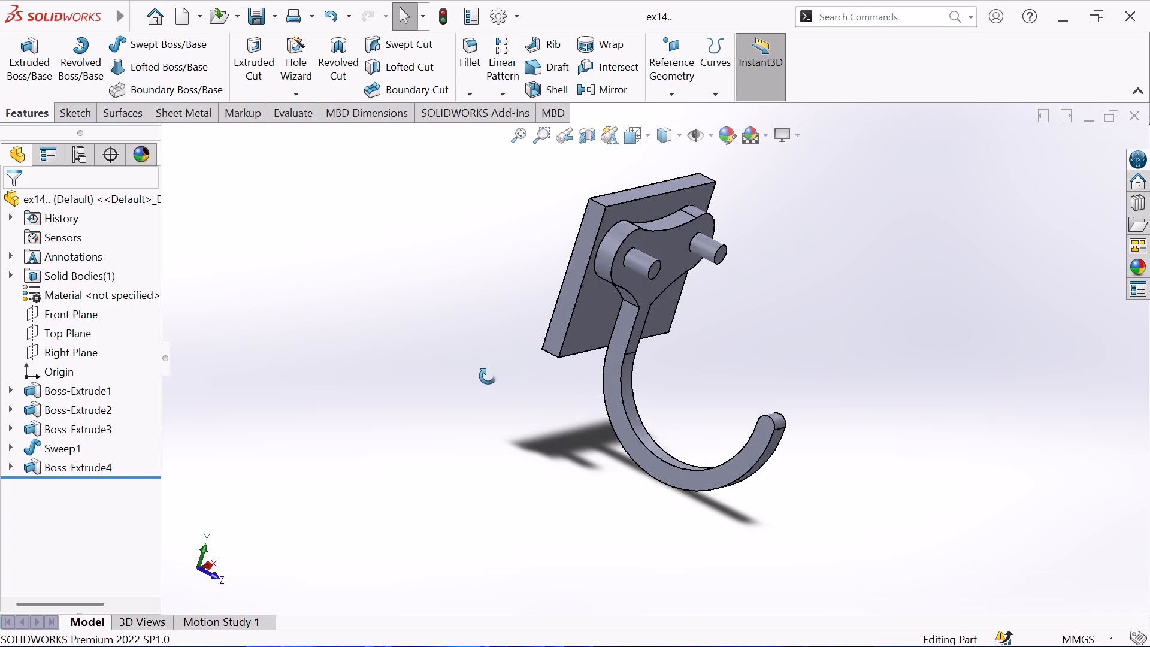
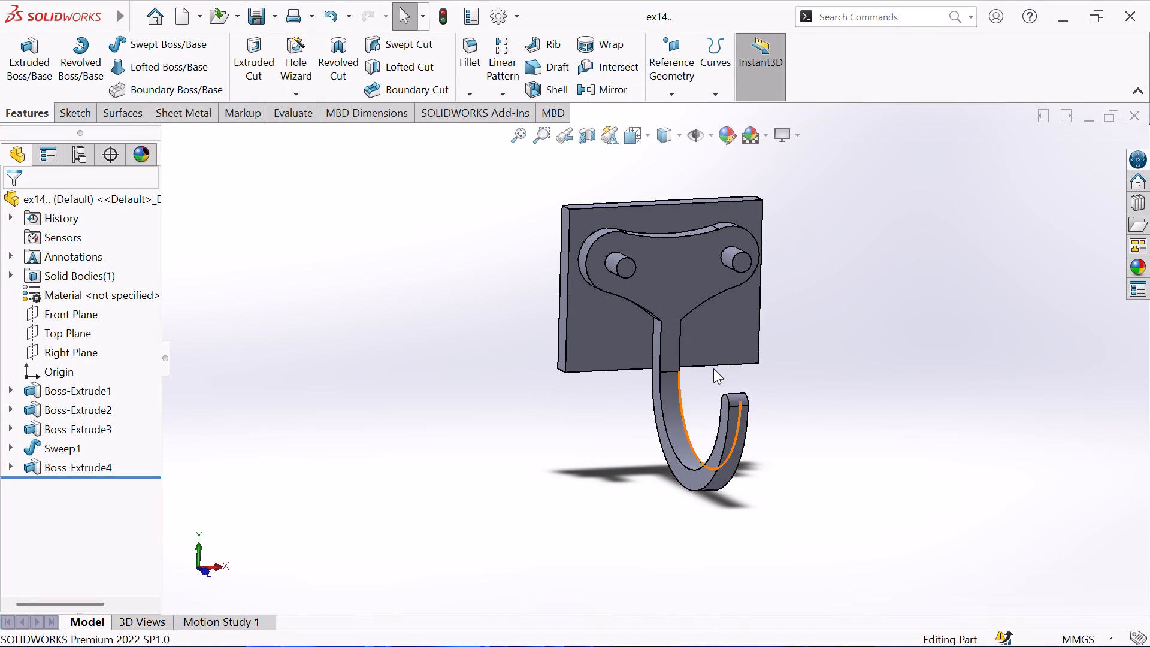
Examine the whole part from the side and oblique angles, checking the hook's curve and the pins' projection.
middle_drag(751, 365, 583, 309)
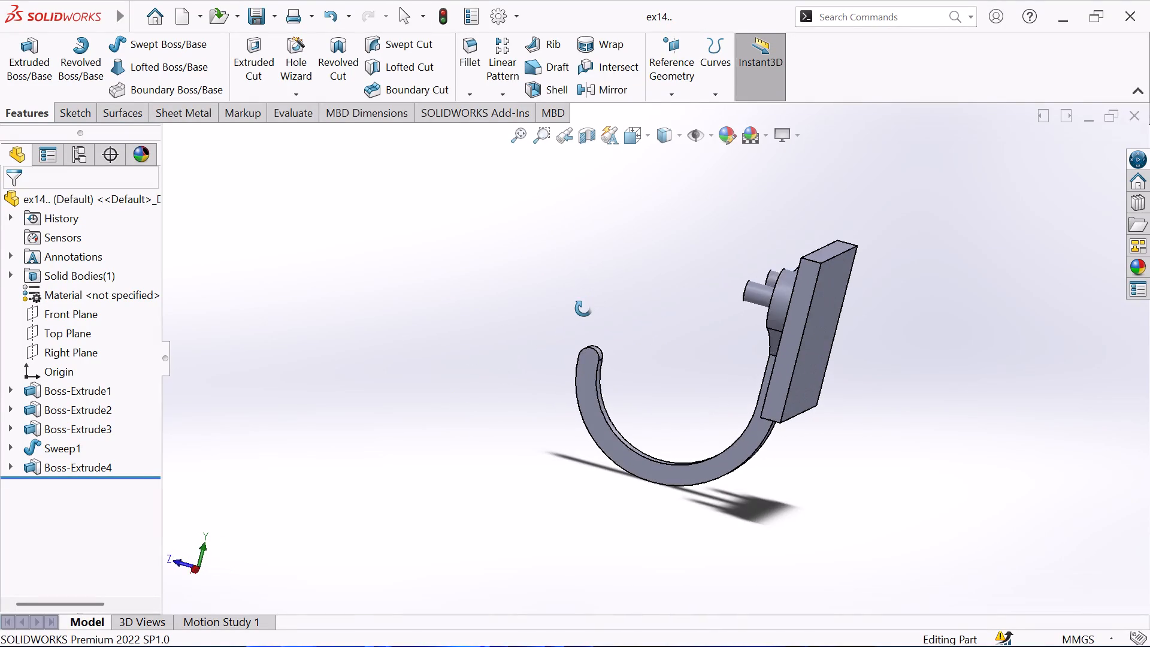
middle_drag(583, 309, 770, 485)
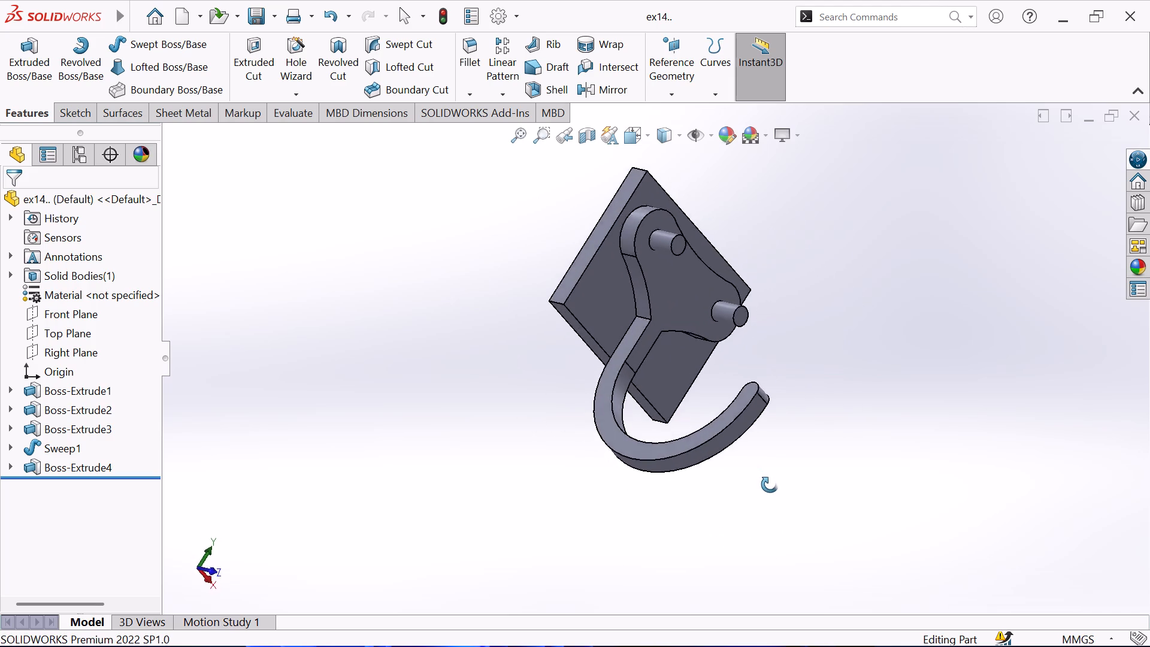
middle_drag(770, 485, 774, 490)
middle_drag(473, 361, 486, 411)
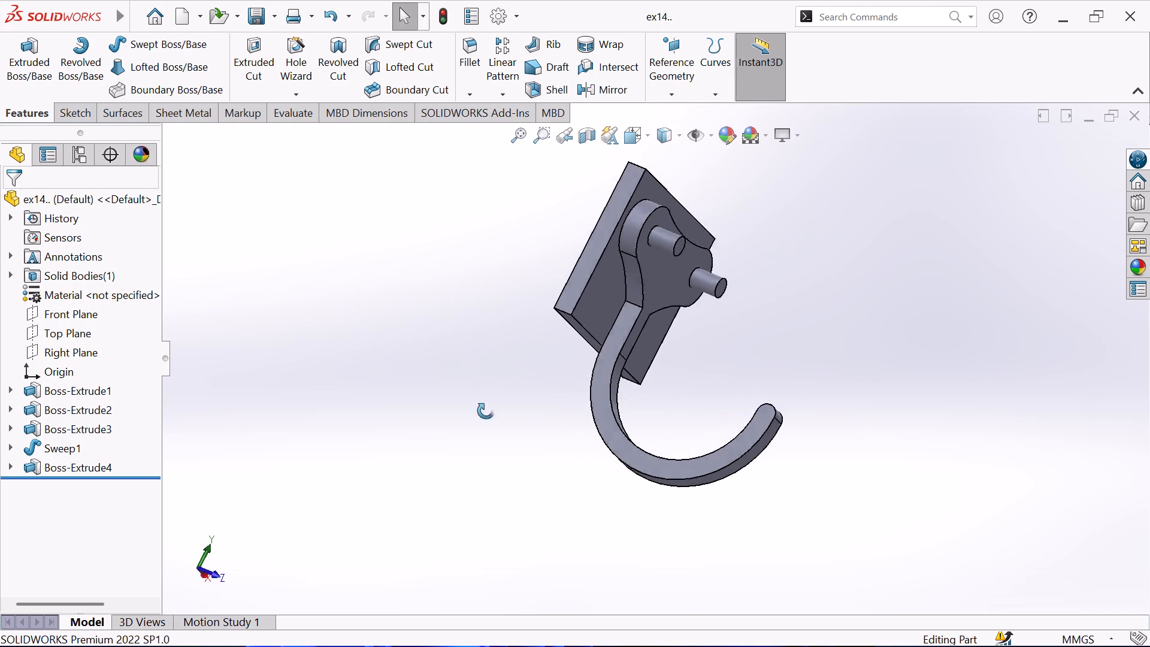
middle_drag(486, 411, 501, 489)
middle_drag(487, 419, 424, 489)
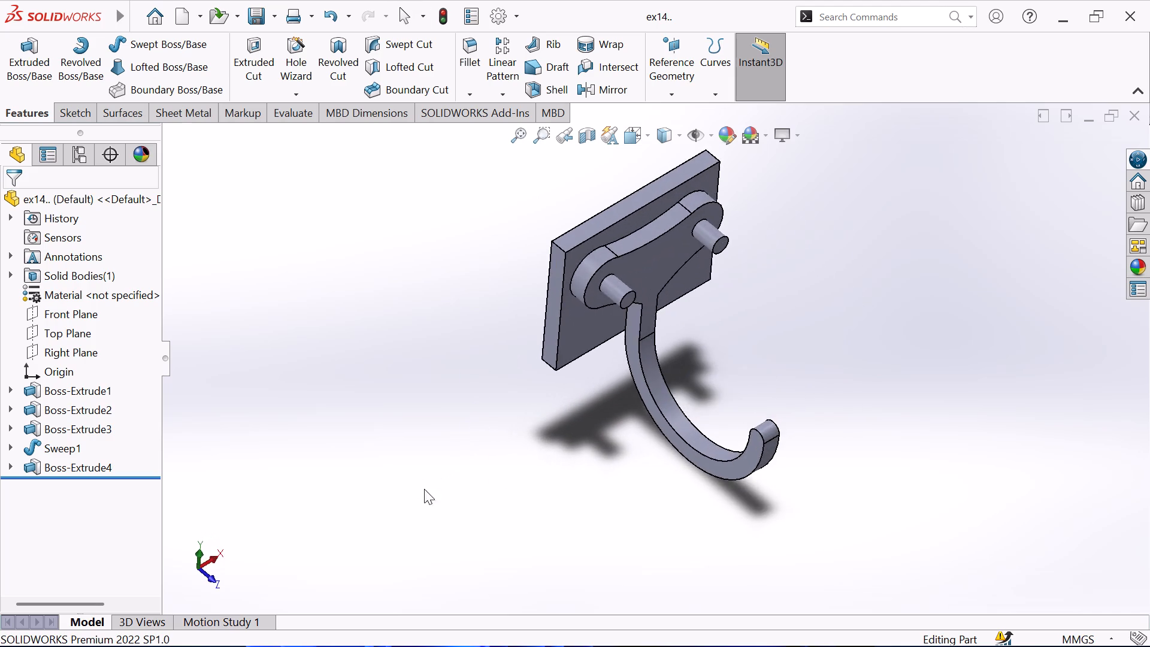
middle_drag(459, 371, 381, 353)
middle_drag(507, 337, 520, 276)
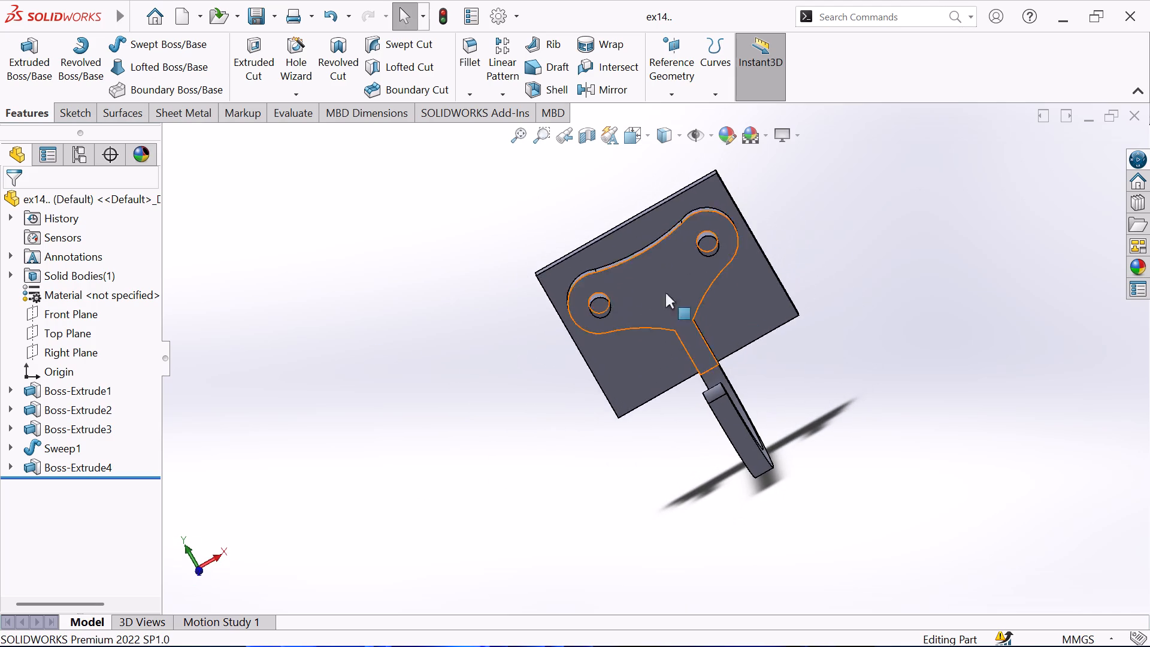
Examine the plate's front face up close, checking the key-shaped boss outline, the two pins and the boss-to-hook junction.
scroll(820, 382, up, 1)
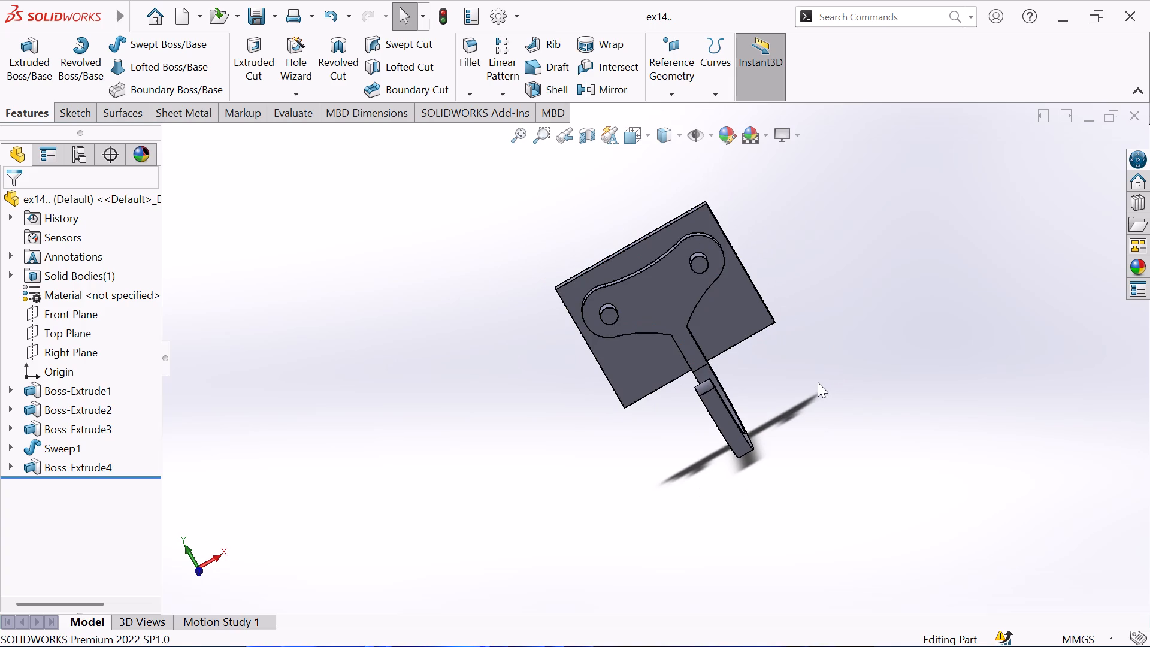
scroll(702, 407, up, 1)
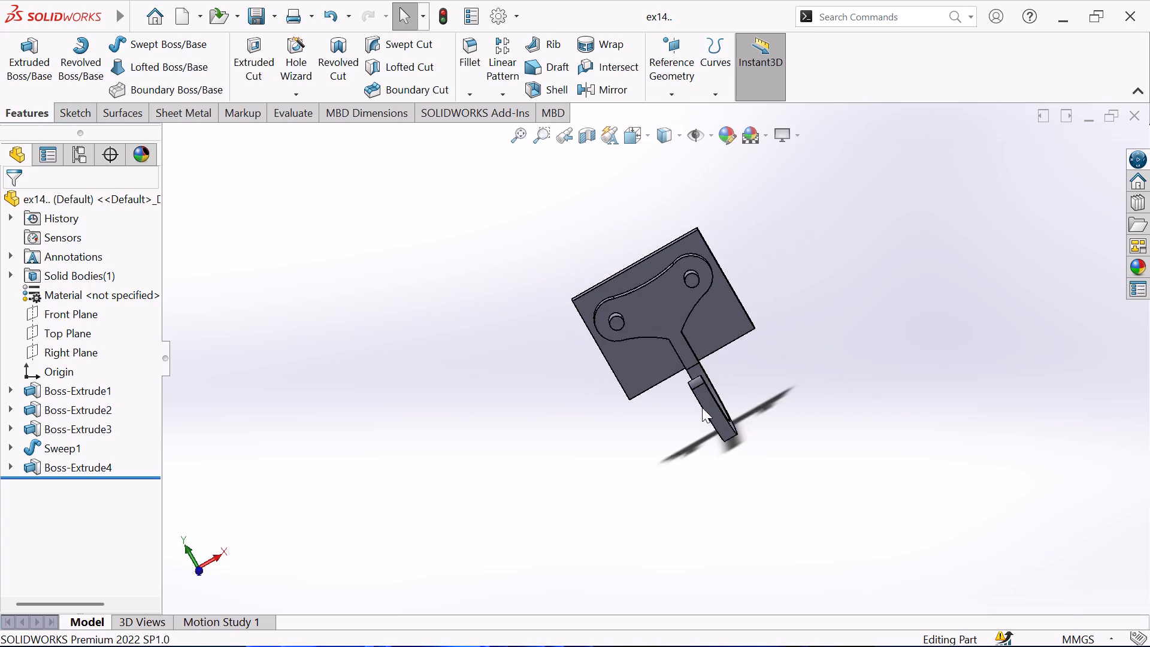
scroll(702, 407, up, 1)
scroll(680, 361, down, 3)
scroll(664, 307, down, 1)
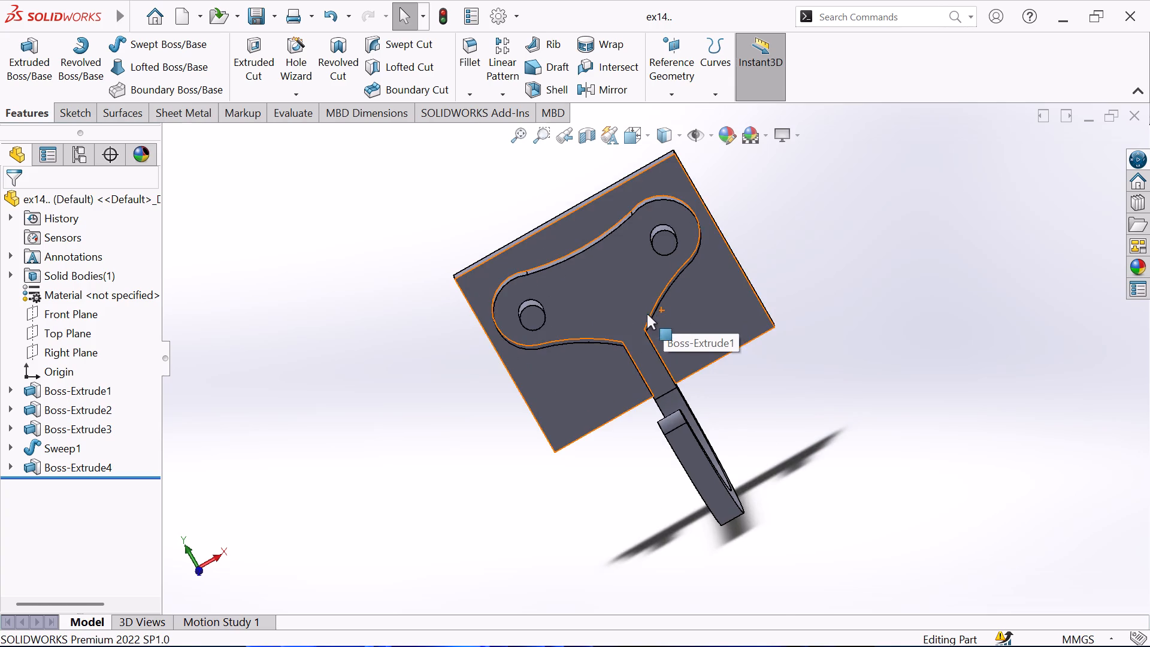
scroll(646, 315, down, 5)
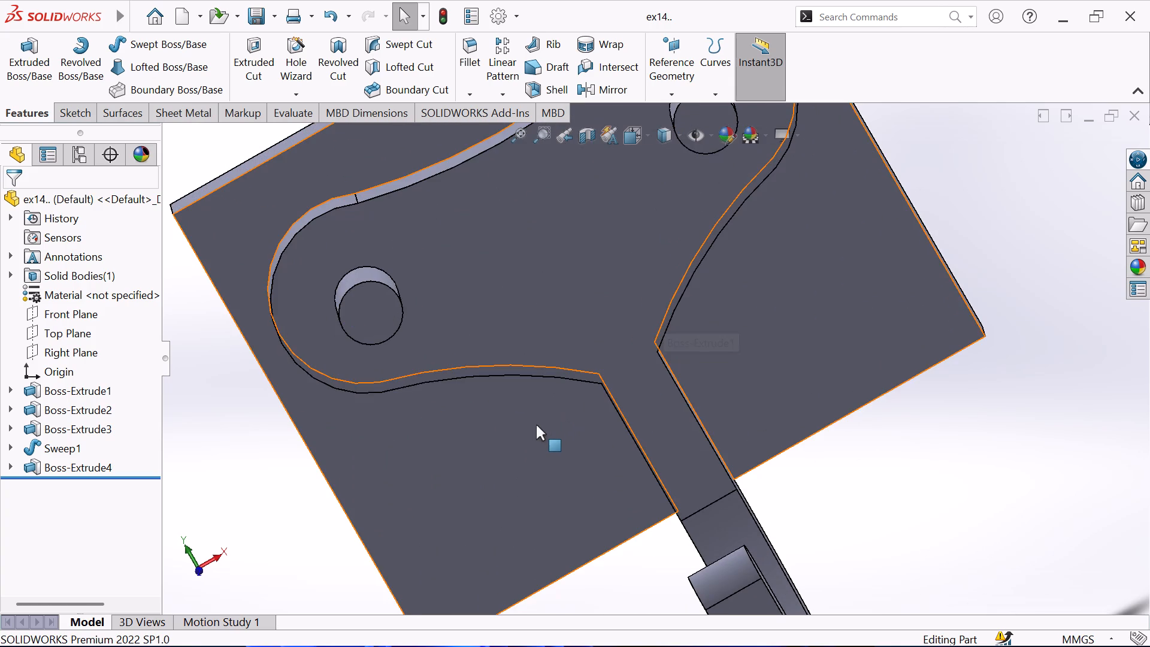
middle_drag(536, 425, 604, 356)
scroll(578, 381, up, 2)
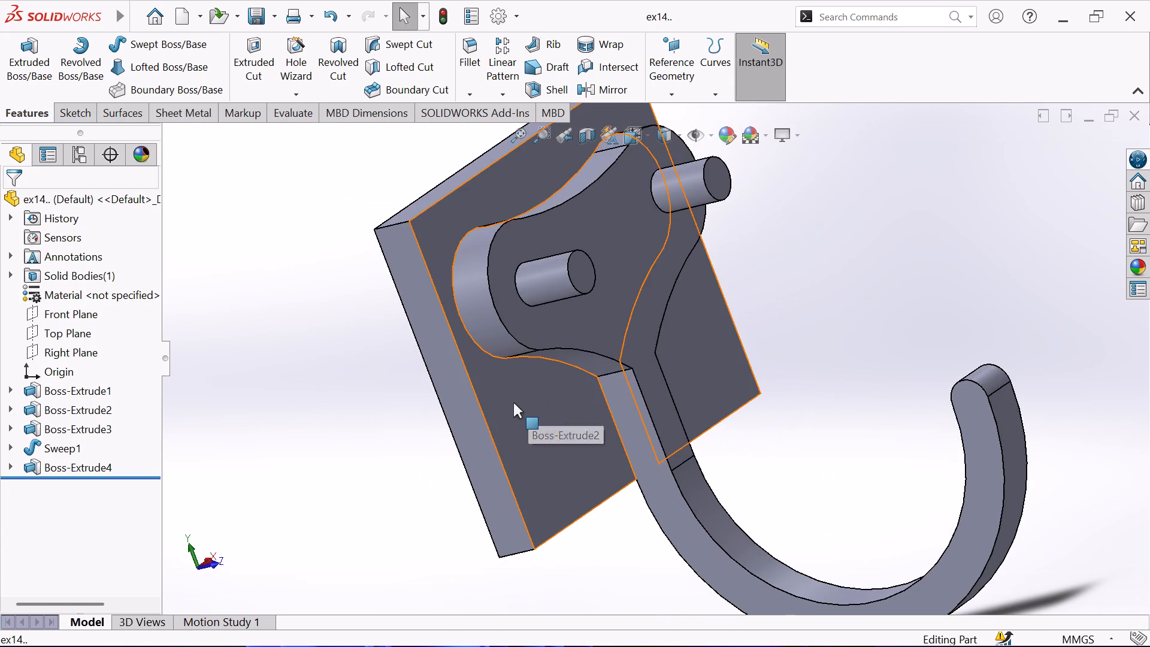
scroll(520, 379, up, 1)
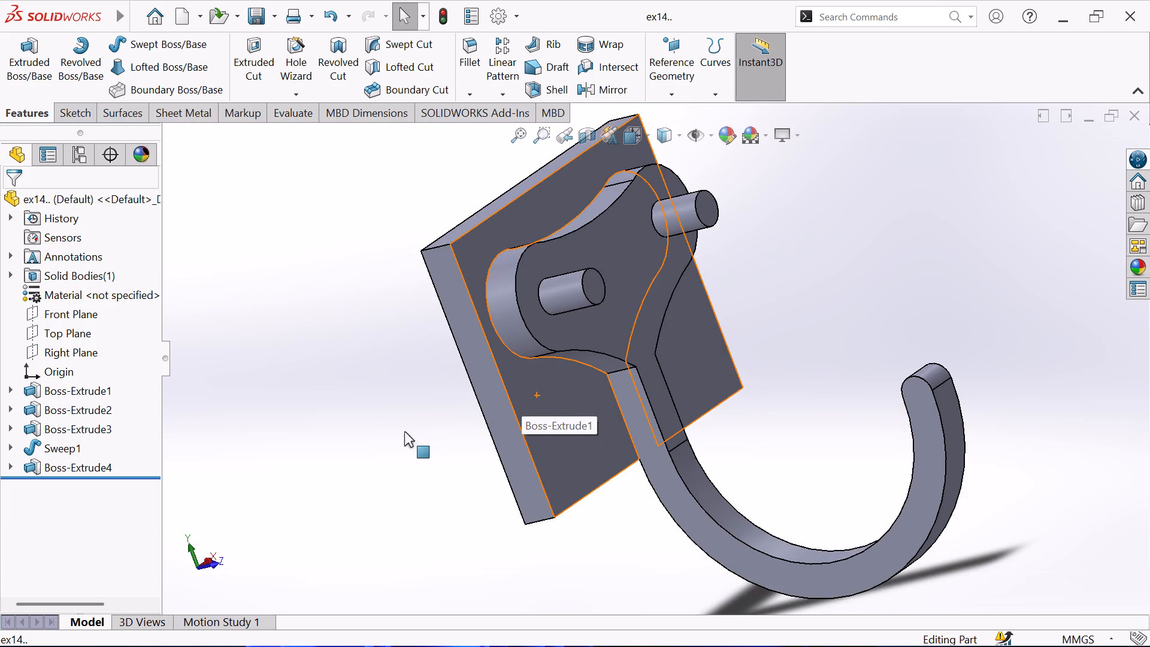
Examine the hook where it leaves the boss and the plate's edges and flat back face.
middle_drag(367, 391, 258, 290)
middle_drag(283, 315, 256, 459)
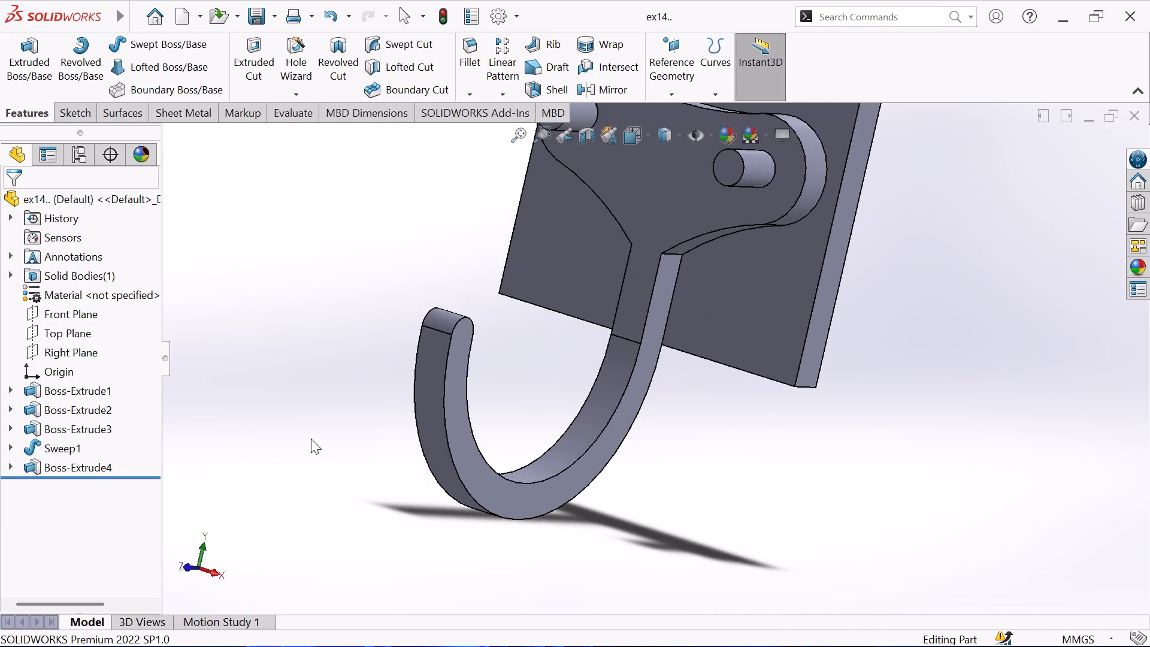
scroll(320, 427, up, 2)
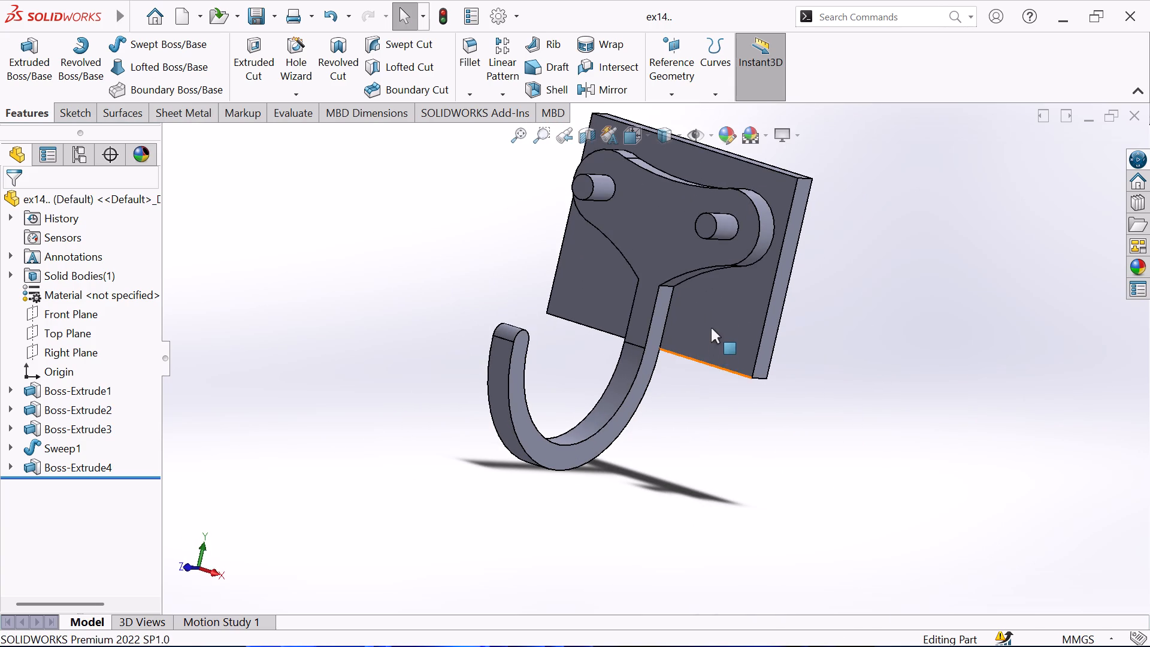
scroll(855, 285, up, 2)
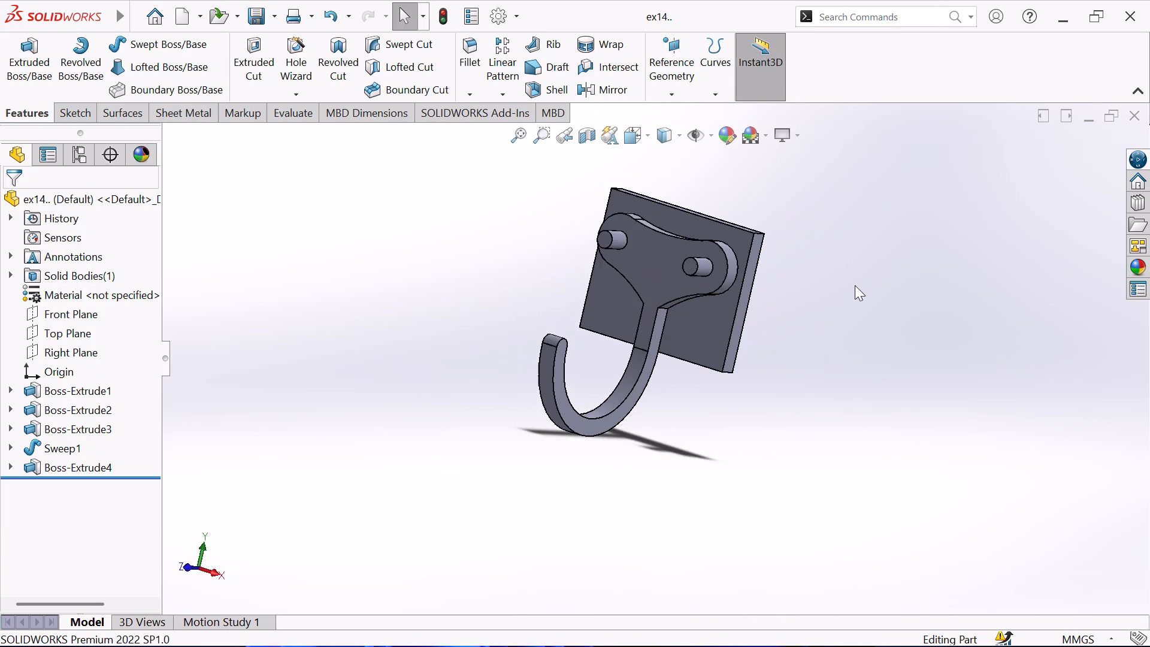
scroll(660, 268, up, 1)
scroll(624, 272, down, 2)
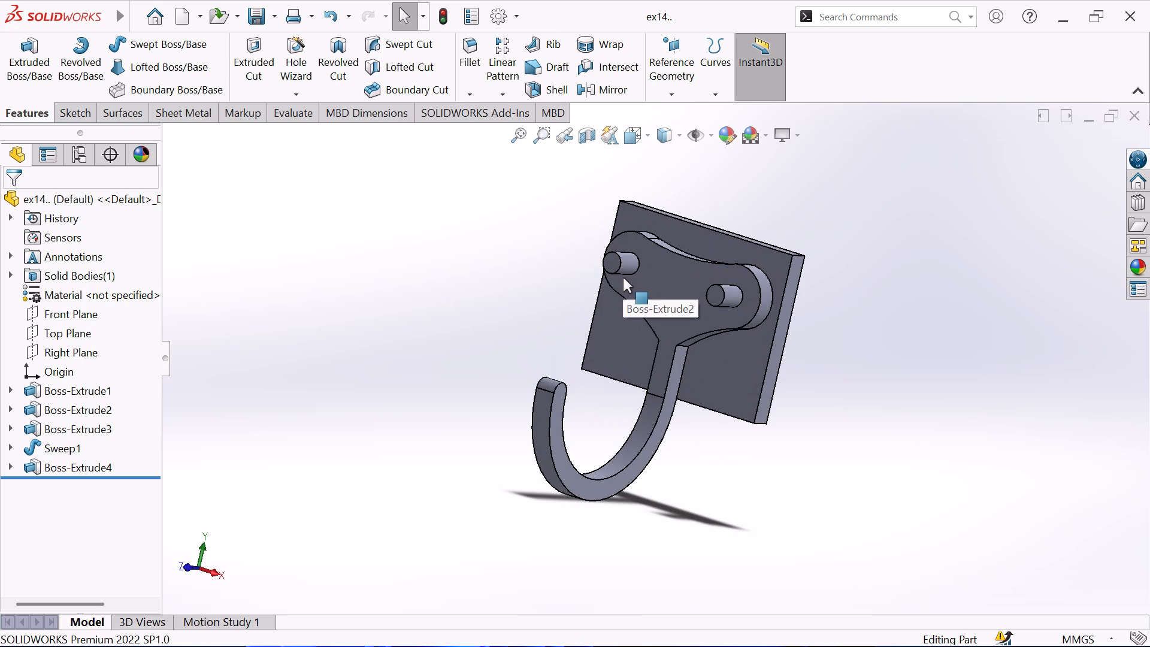
scroll(660, 298, down, 1)
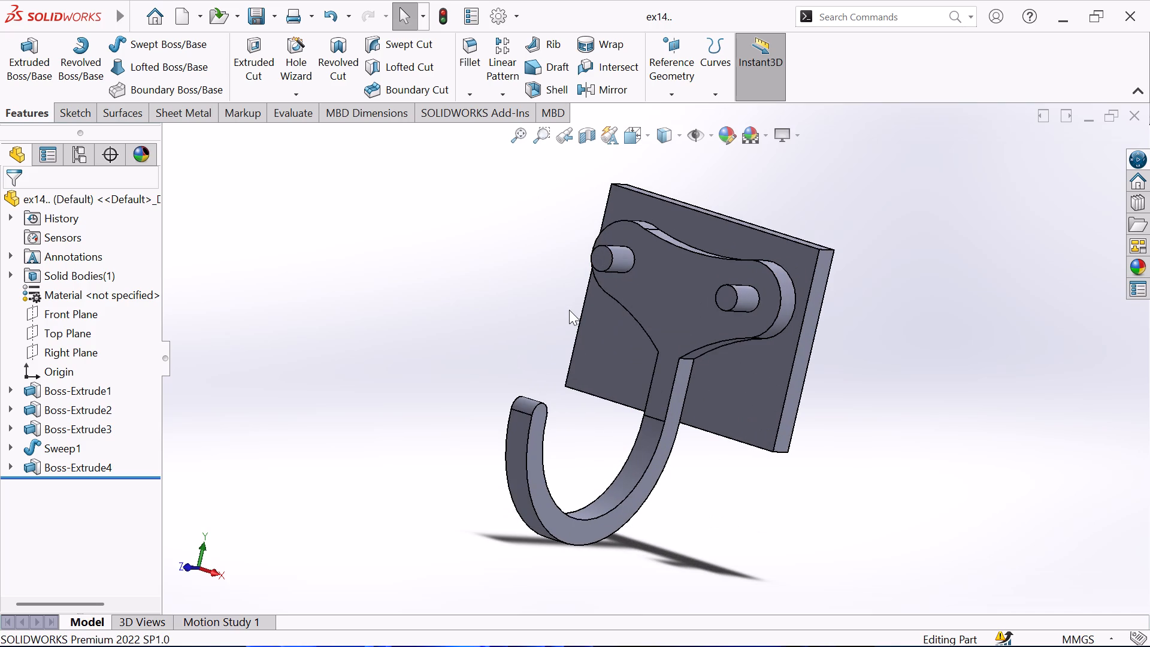
middle_drag(541, 313, 378, 297)
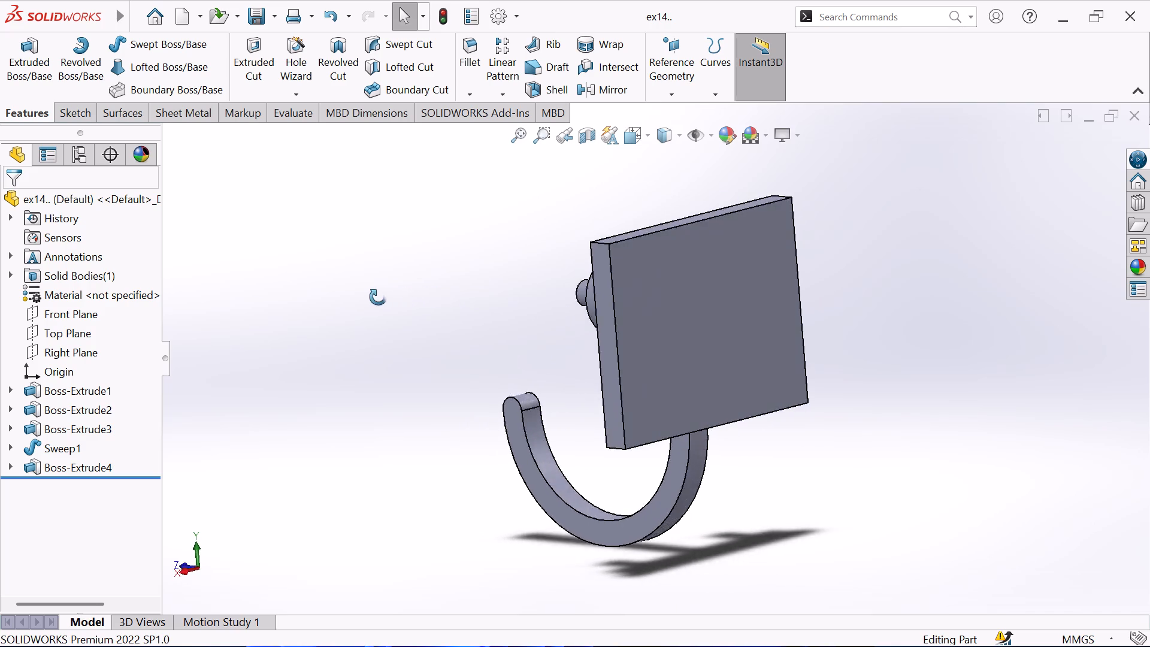
middle_drag(378, 297, 56, 361)
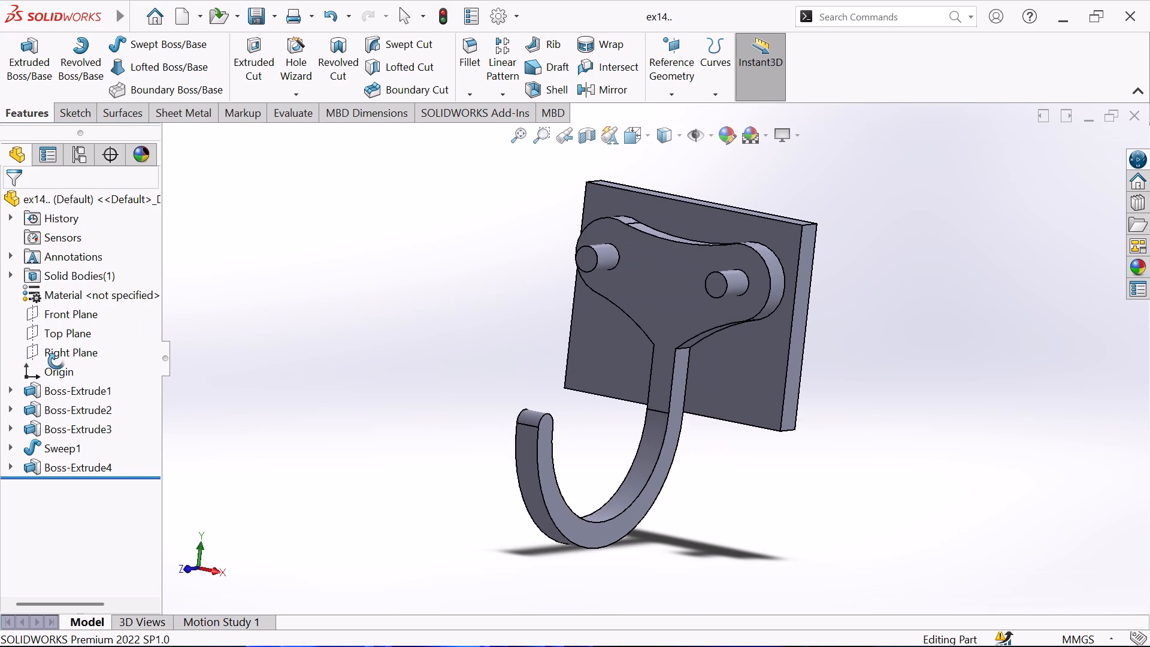
middle_drag(56, 361, 57, 361)
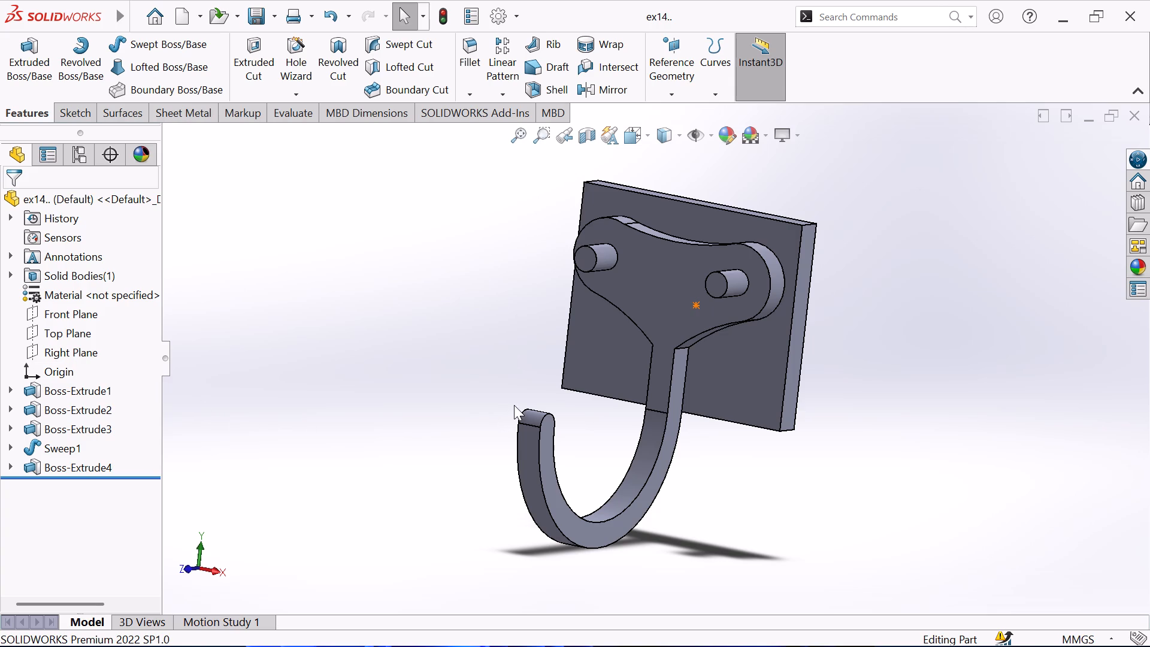
Examine the overall part from the front, side and back, checking how the plate, boss, pins and hook fit together.
scroll(568, 409, up, 1)
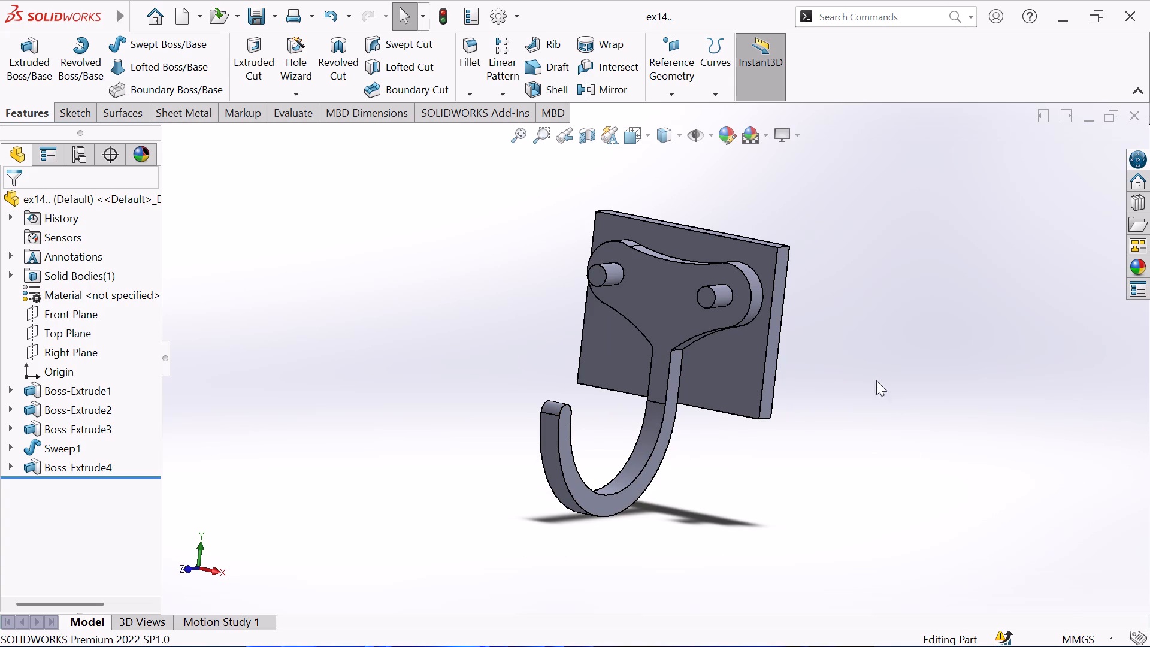
scroll(865, 372, up, 1)
middle_drag(865, 372, 355, 404)
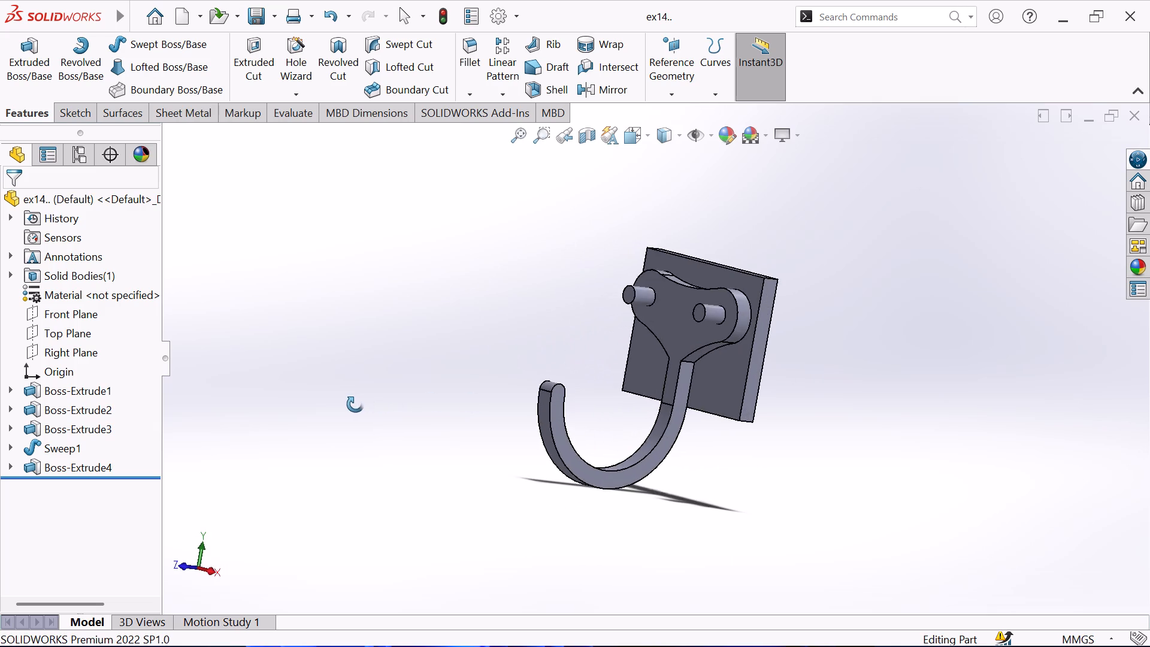
middle_drag(355, 404, 352, 407)
scroll(354, 409, up, 1)
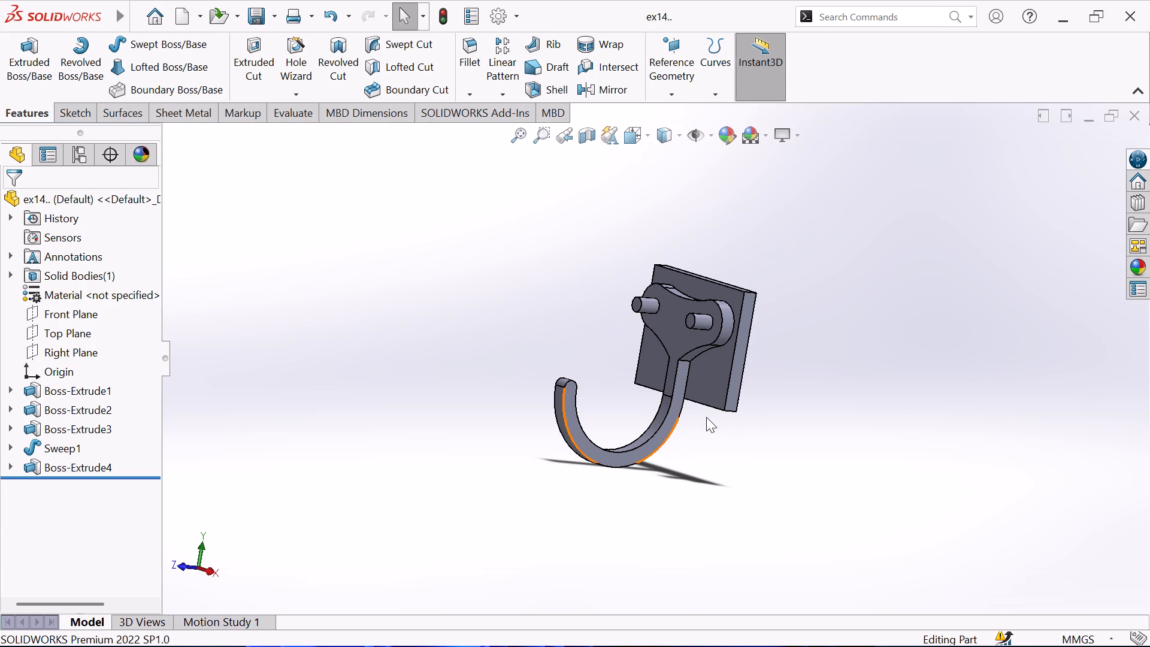
scroll(706, 417, up, 1)
middle_drag(710, 414, 797, 379)
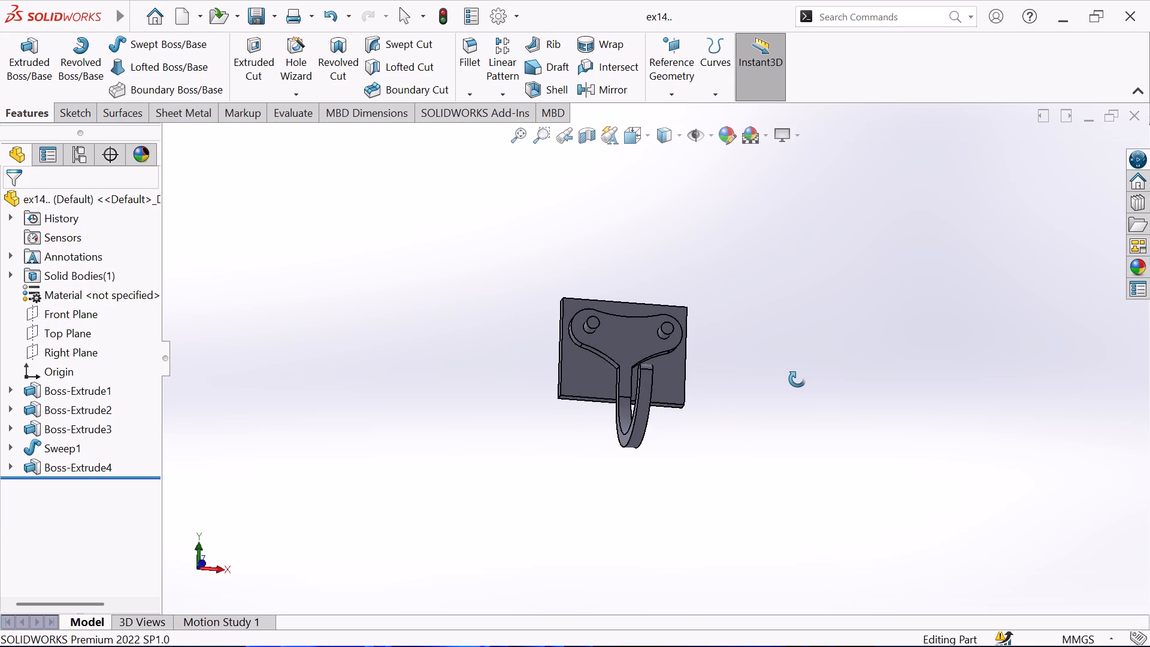
middle_drag(797, 379, 794, 443)
scroll(720, 398, down, 3)
middle_drag(383, 366, 312, 320)
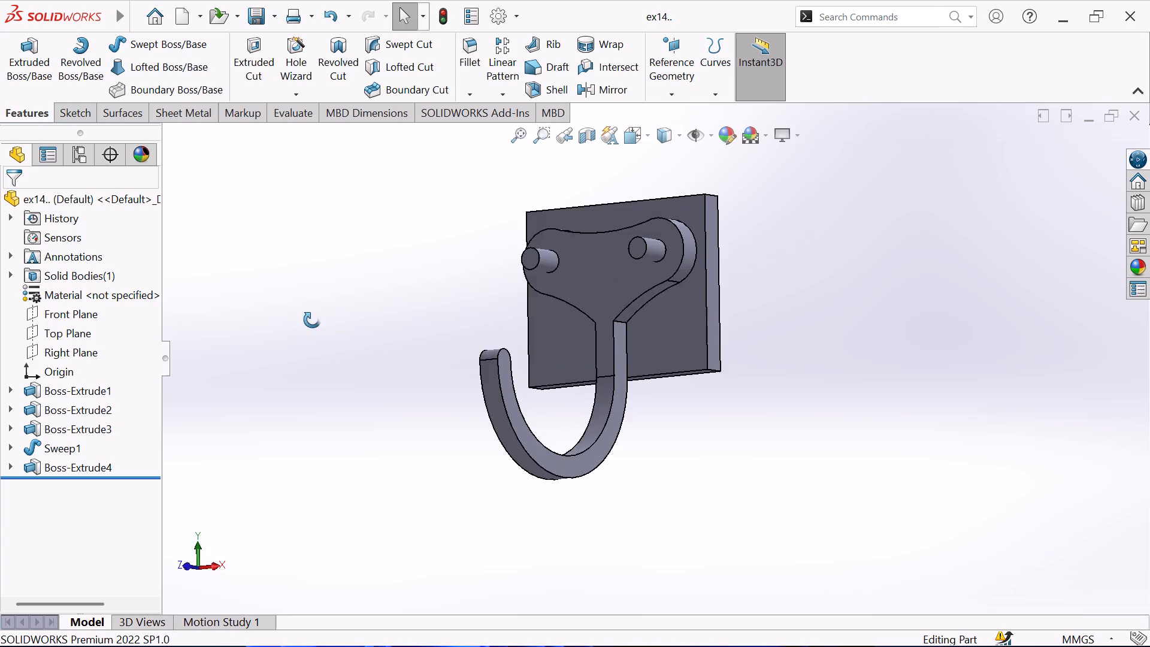
middle_drag(312, 320, 231, 347)
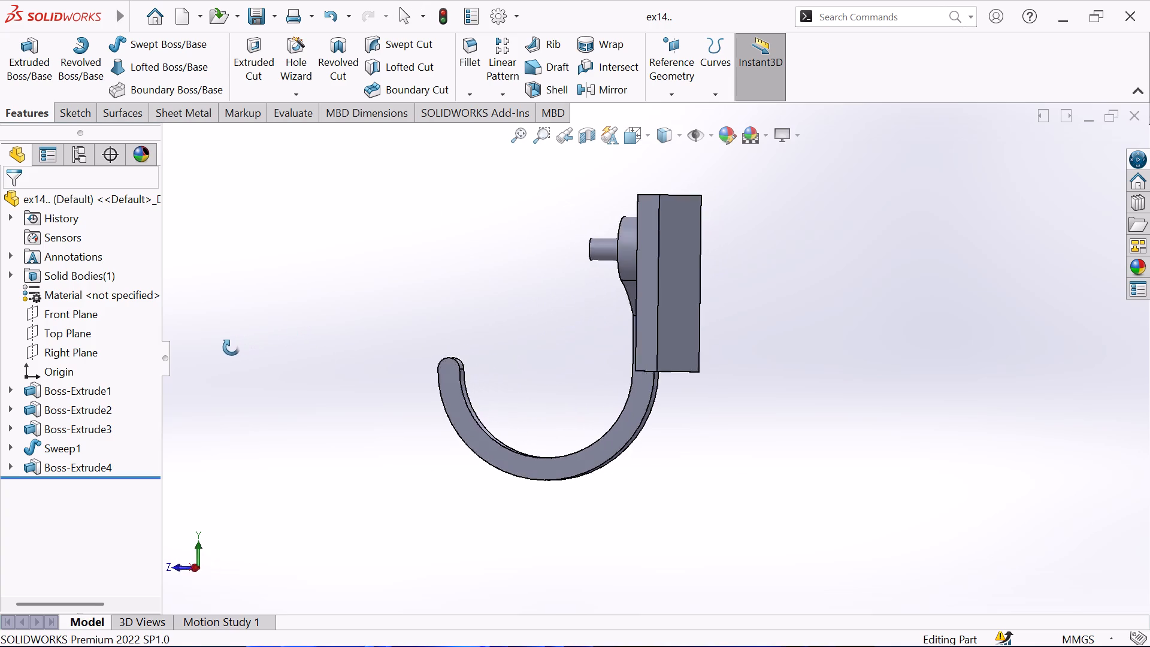
middle_drag(231, 347, 89, 364)
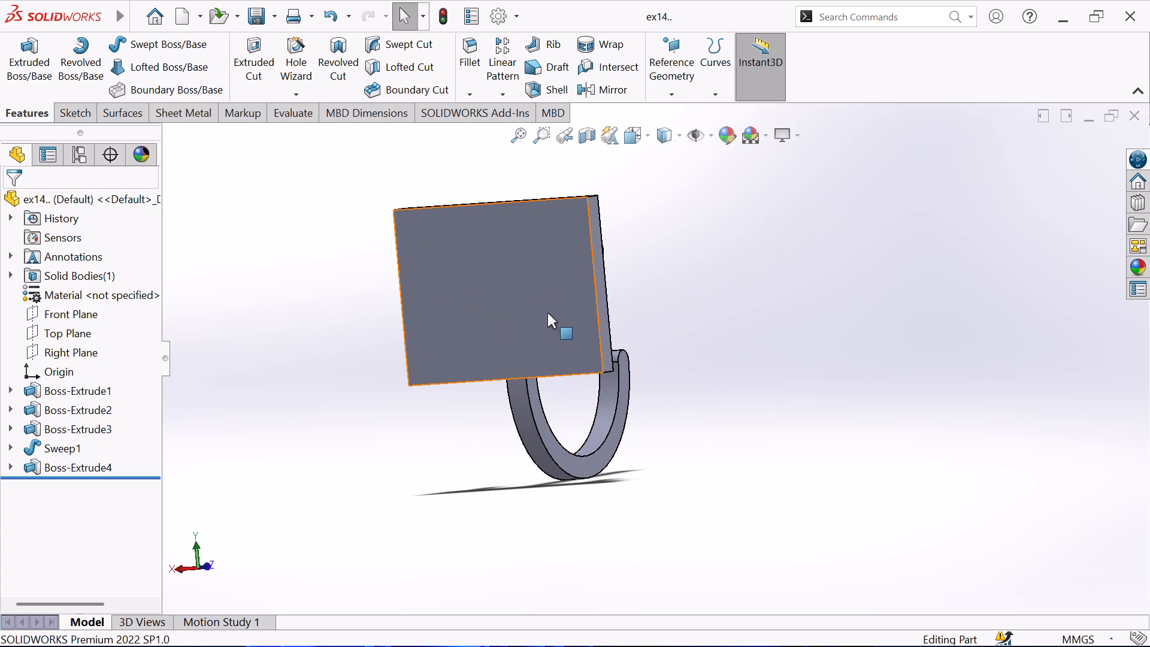
middle_drag(673, 320, 388, 452)
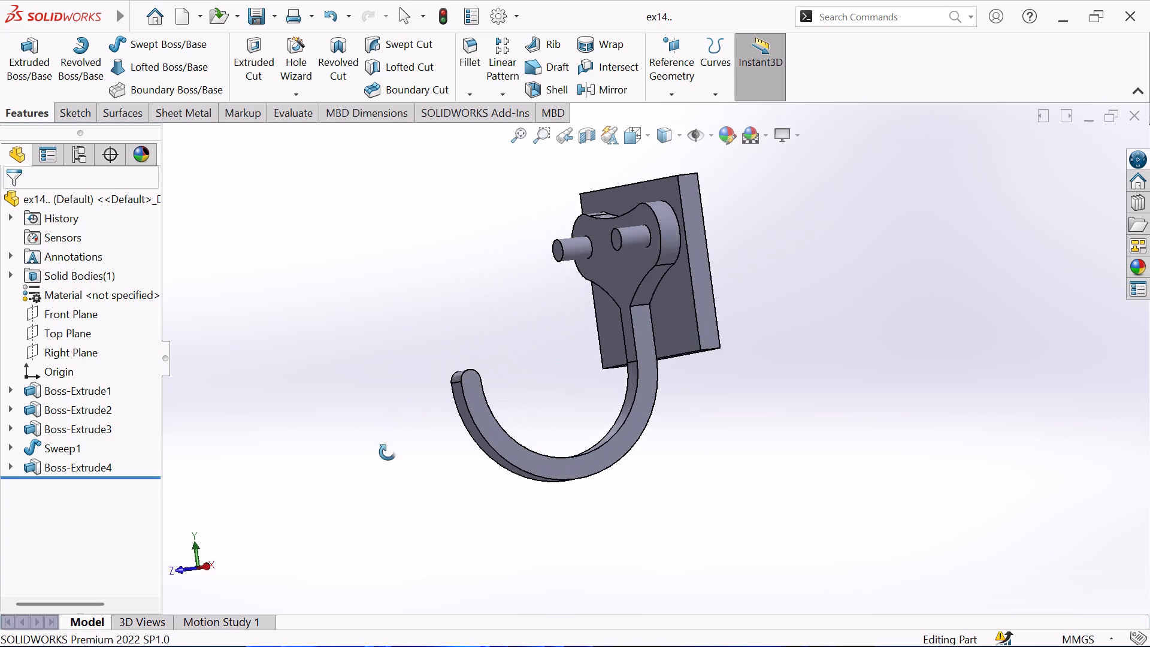
middle_drag(388, 452, 413, 469)
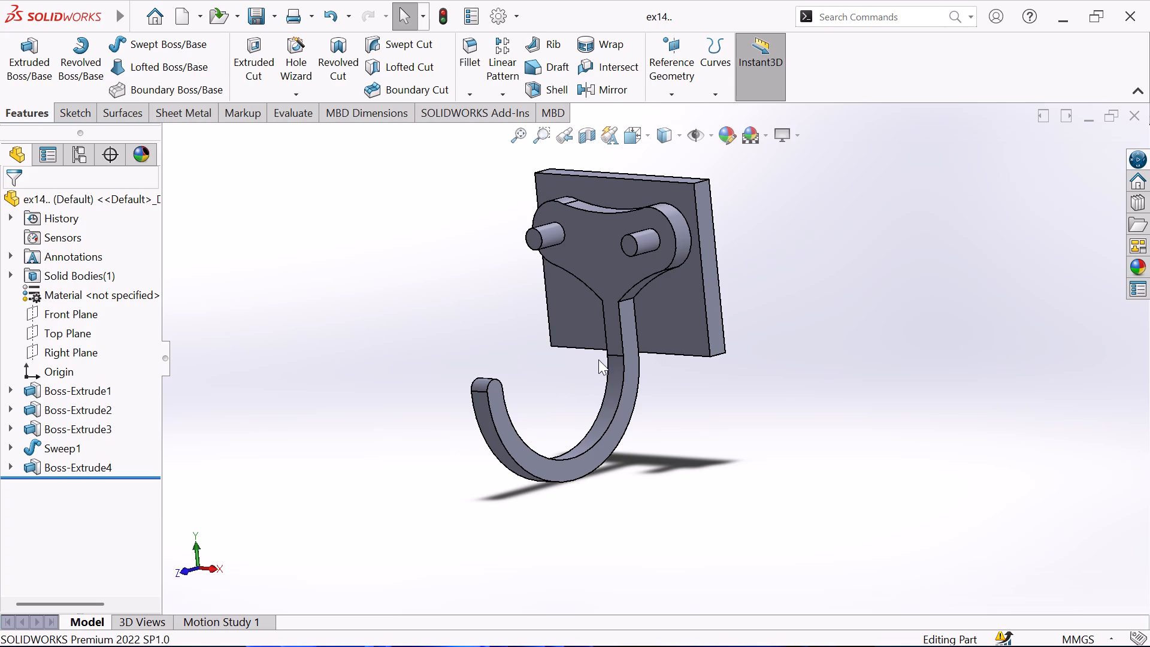
Examine the boss and pins from the front and the hook's rounded tip and profile up close from both sides.
middle_drag(667, 366, 719, 361)
scroll(567, 365, down, 1)
middle_drag(520, 365, 528, 326)
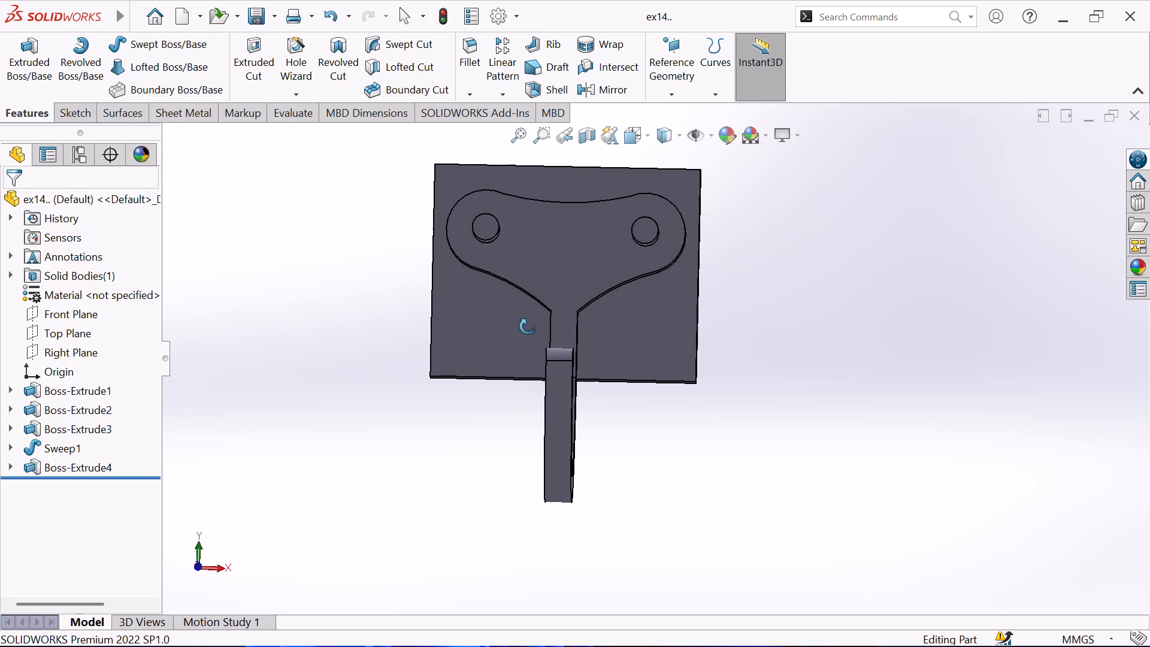
middle_drag(528, 326, 525, 341)
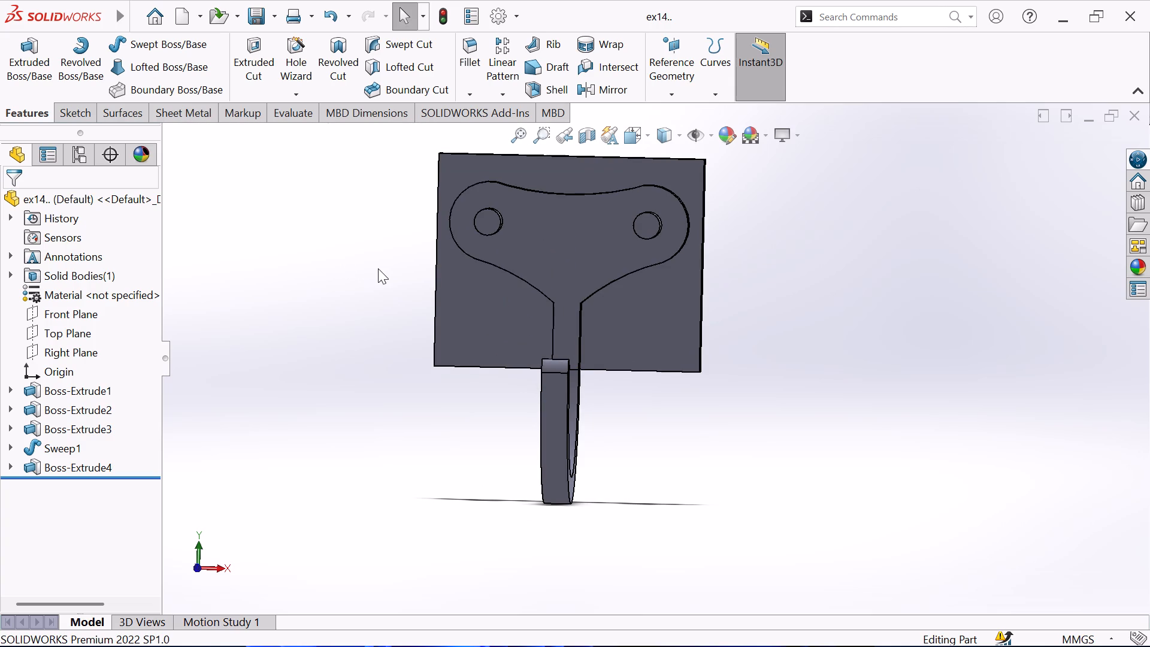
middle_drag(381, 267, 394, 262)
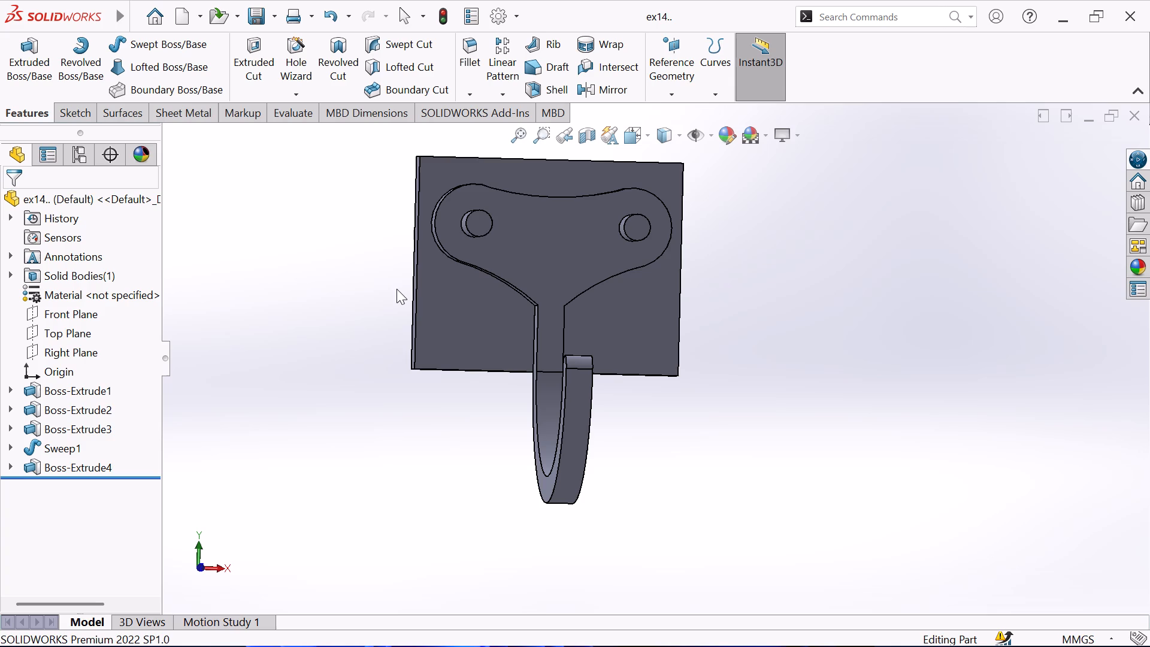
middle_drag(397, 289, 287, 293)
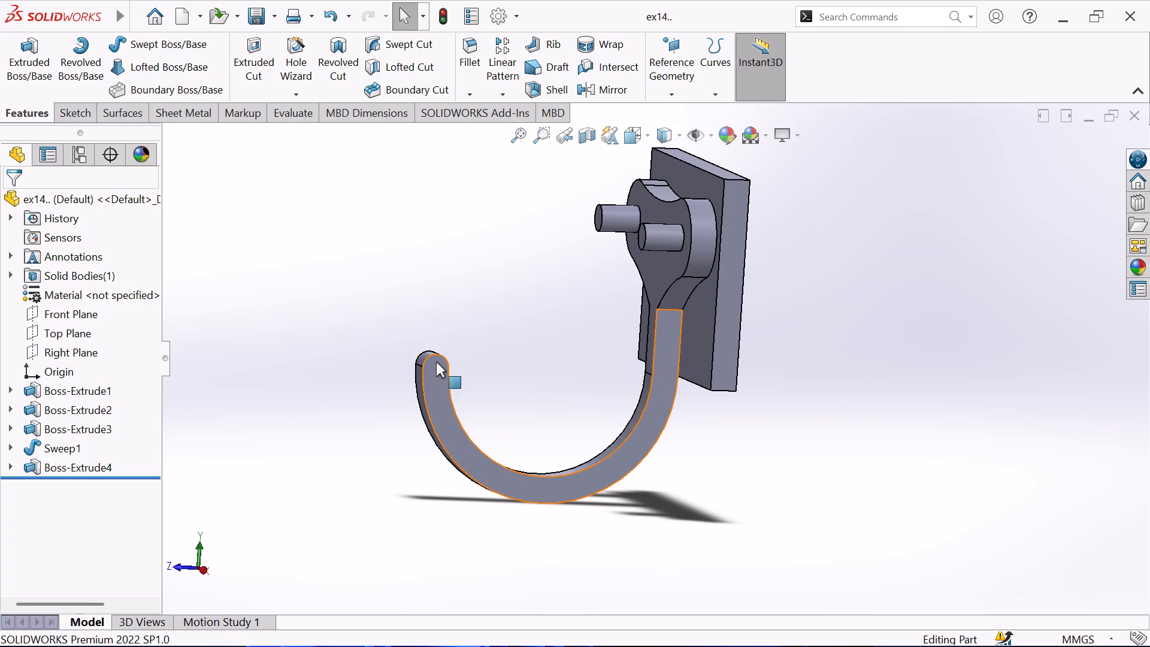
scroll(436, 367, down, 1)
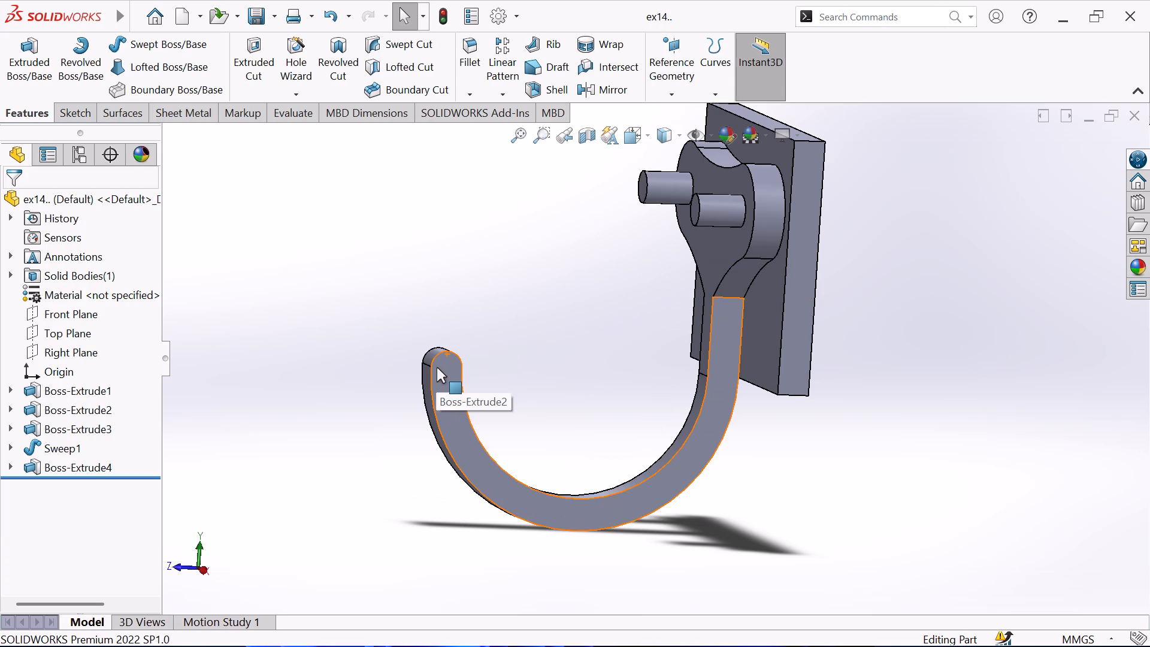
scroll(437, 367, down, 1)
scroll(572, 372, up, 1)
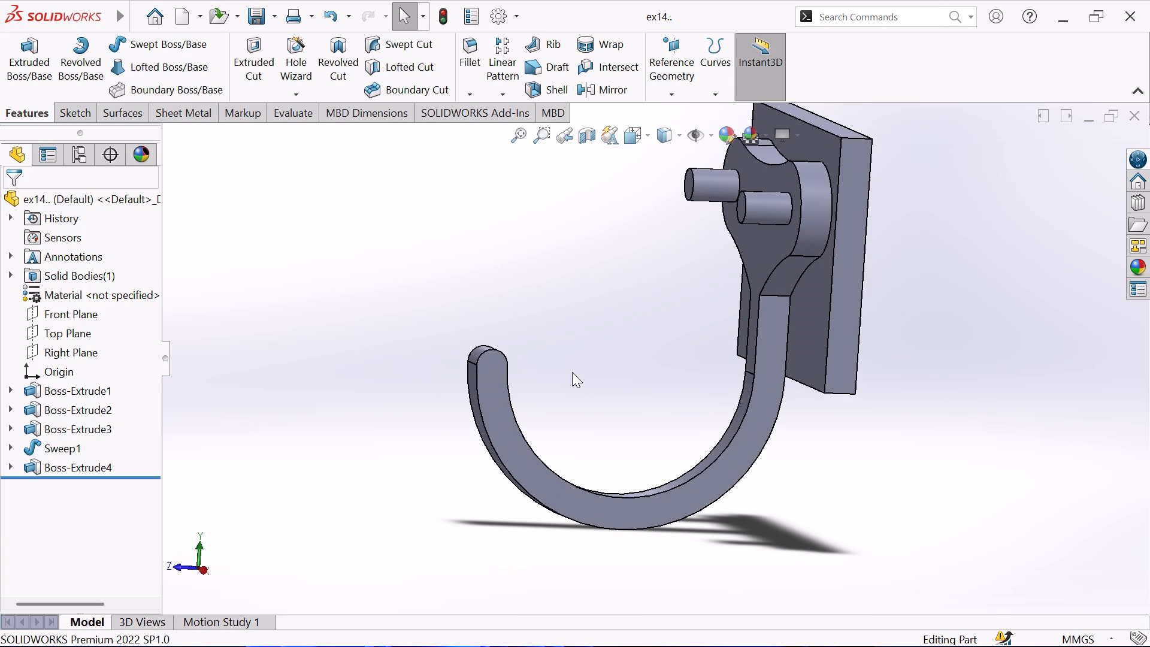
middle_drag(576, 372, 809, 452)
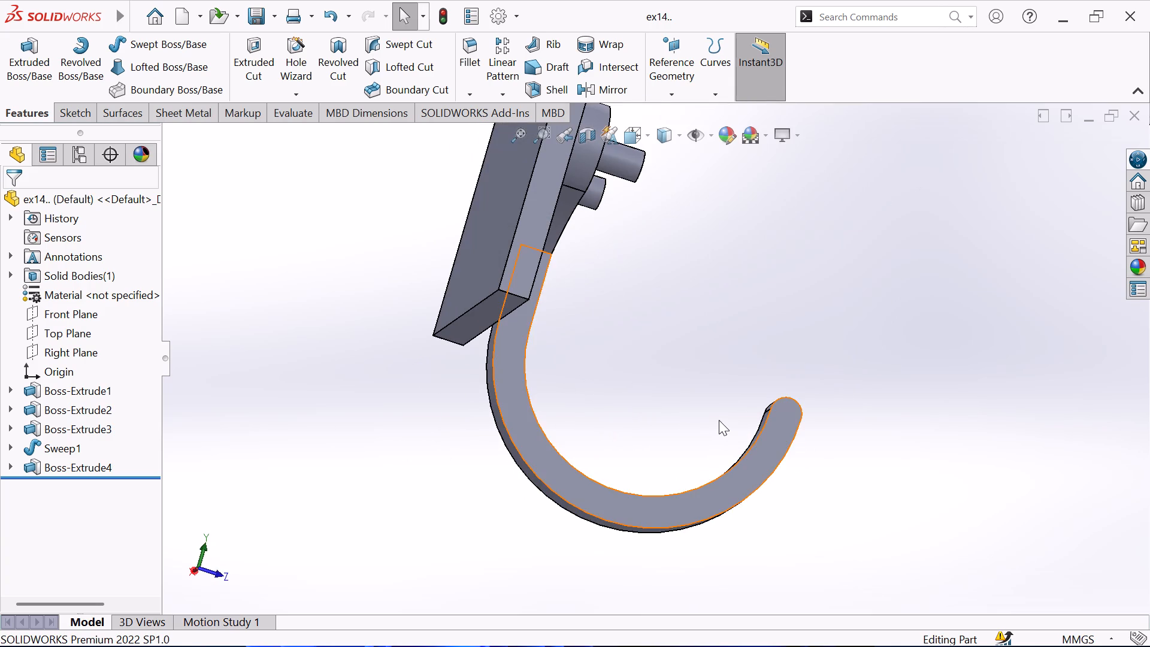
Examine the front of the part from slightly above and below, checking the boss outline and pins against the plate.
middle_drag(719, 420, 543, 411)
scroll(785, 407, up, 1)
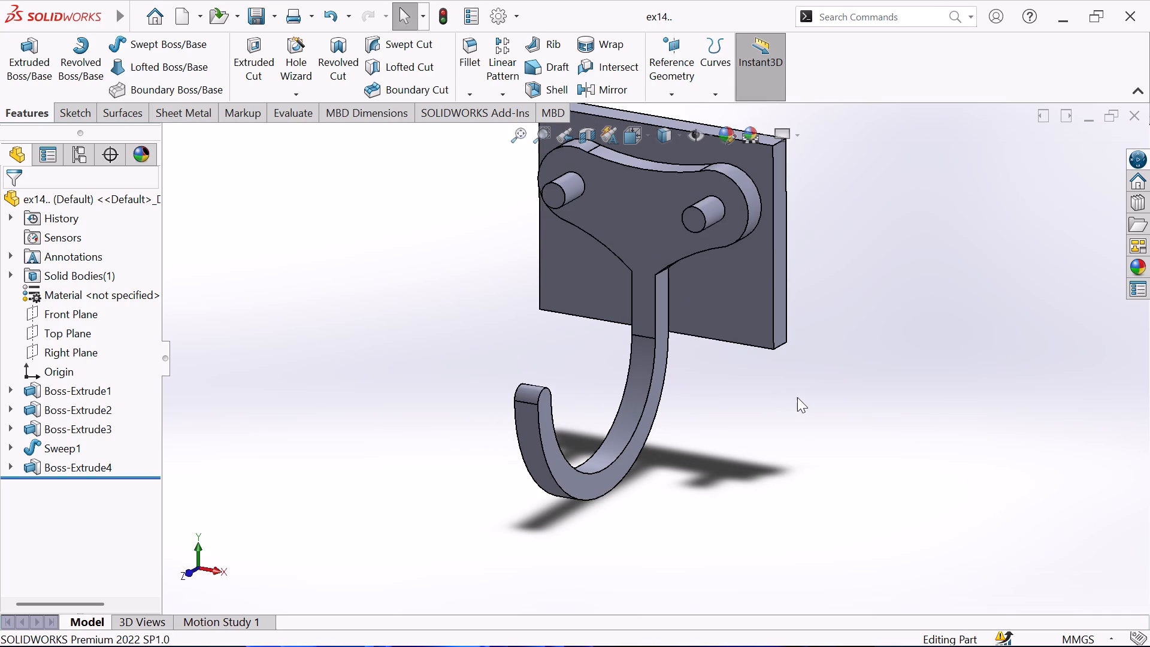
middle_drag(594, 357, 618, 313)
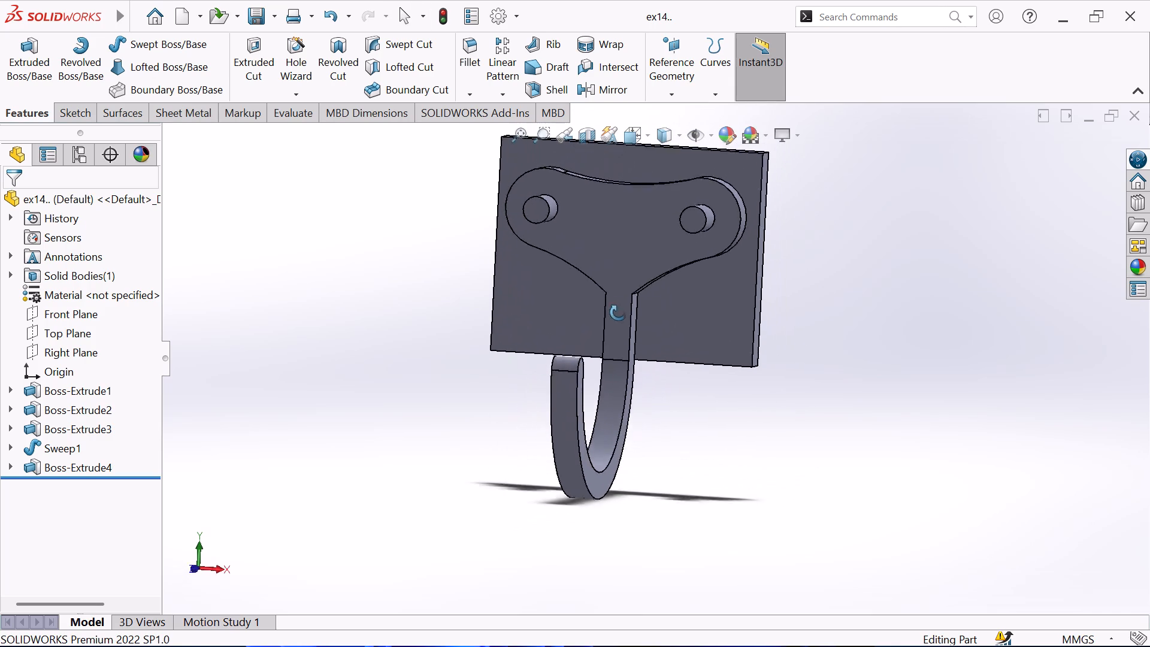
middle_drag(618, 313, 631, 283)
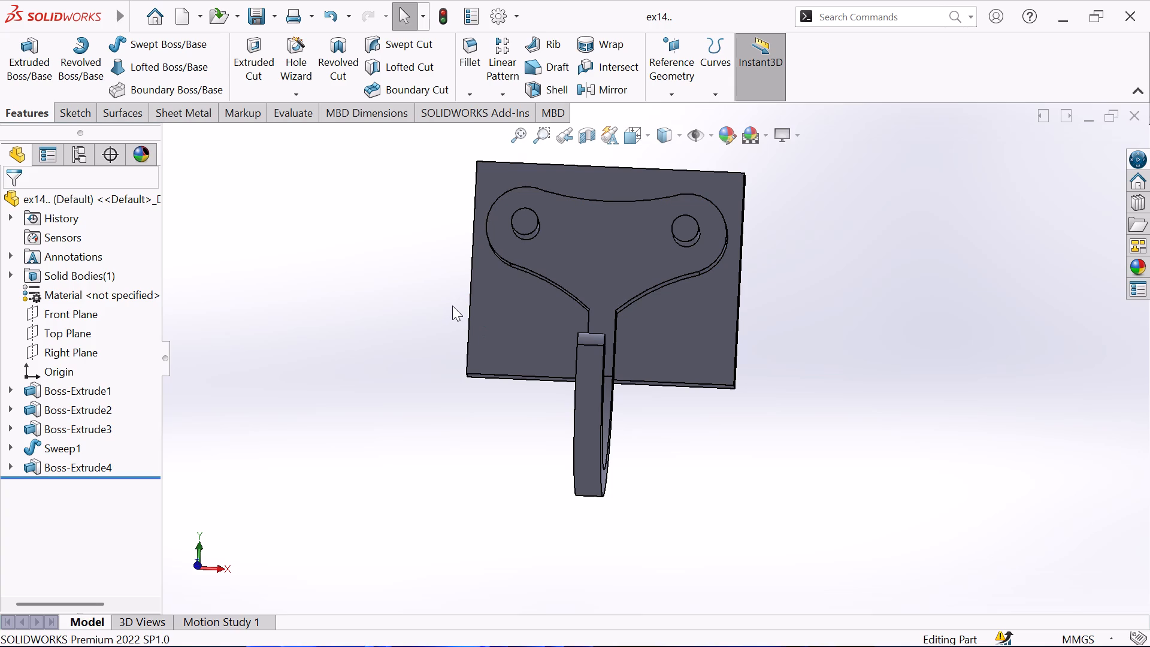
scroll(452, 306, down, 1)
scroll(685, 266, up, 1)
middle_drag(834, 267, 851, 249)
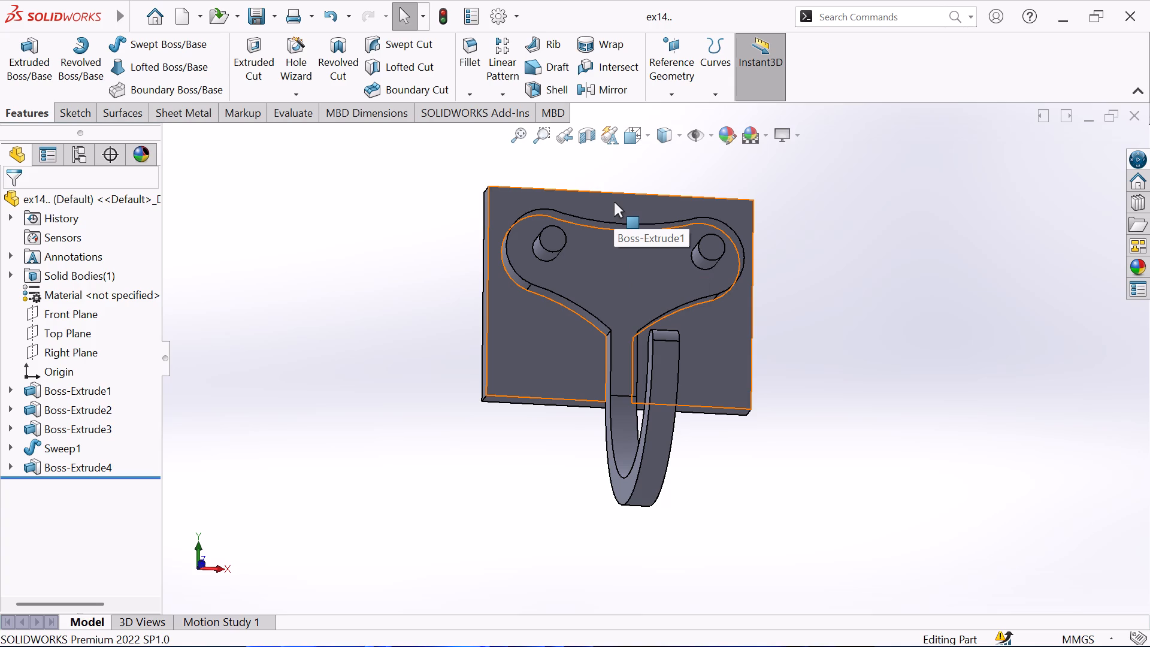
scroll(614, 202, down, 2)
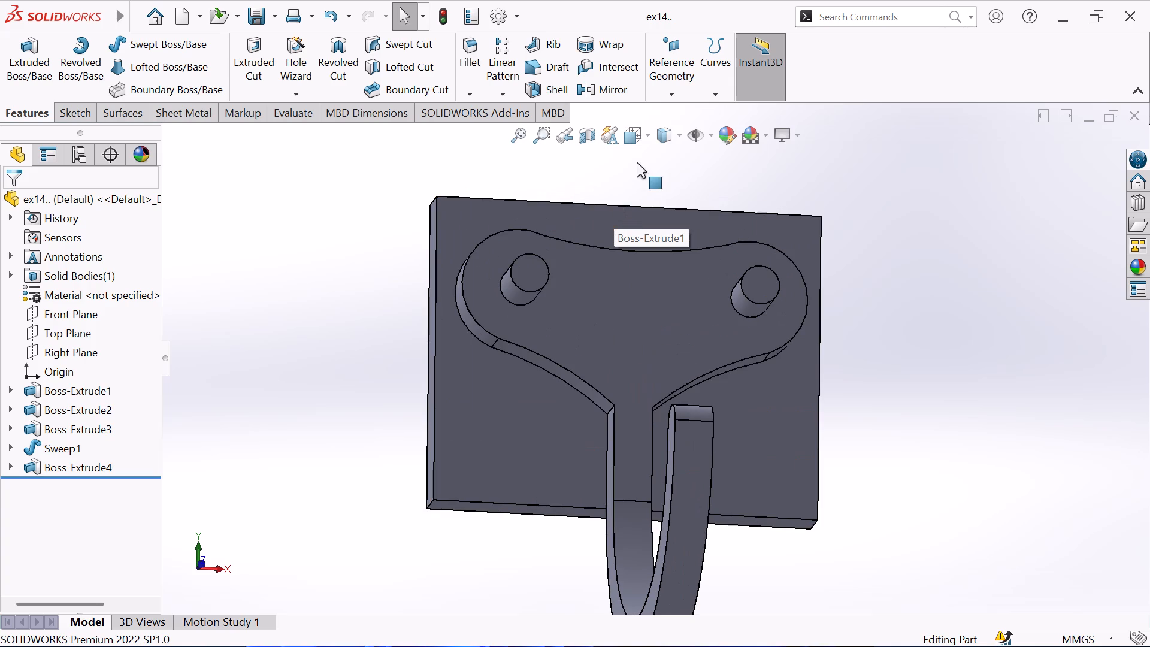
middle_drag(637, 162, 629, 185)
scroll(612, 226, up, 1)
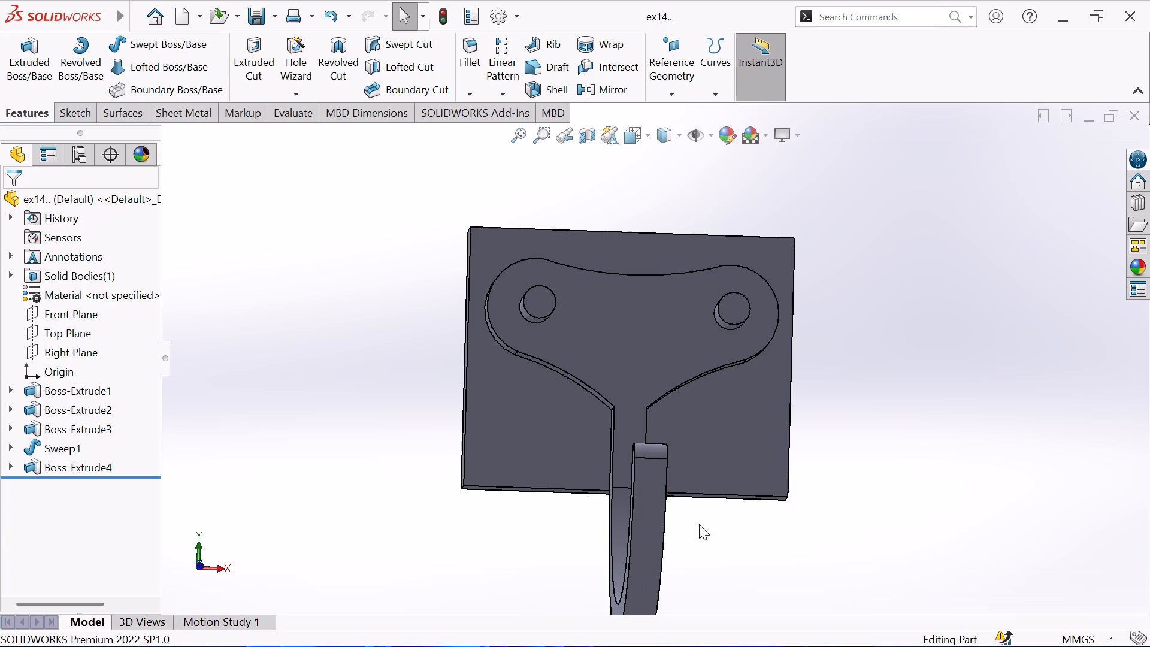
Examine the boss, its narrow stem and the two pins from the front and at an angle, checking where the hook starts.
scroll(699, 524, down, 1)
middle_drag(699, 524, 713, 527)
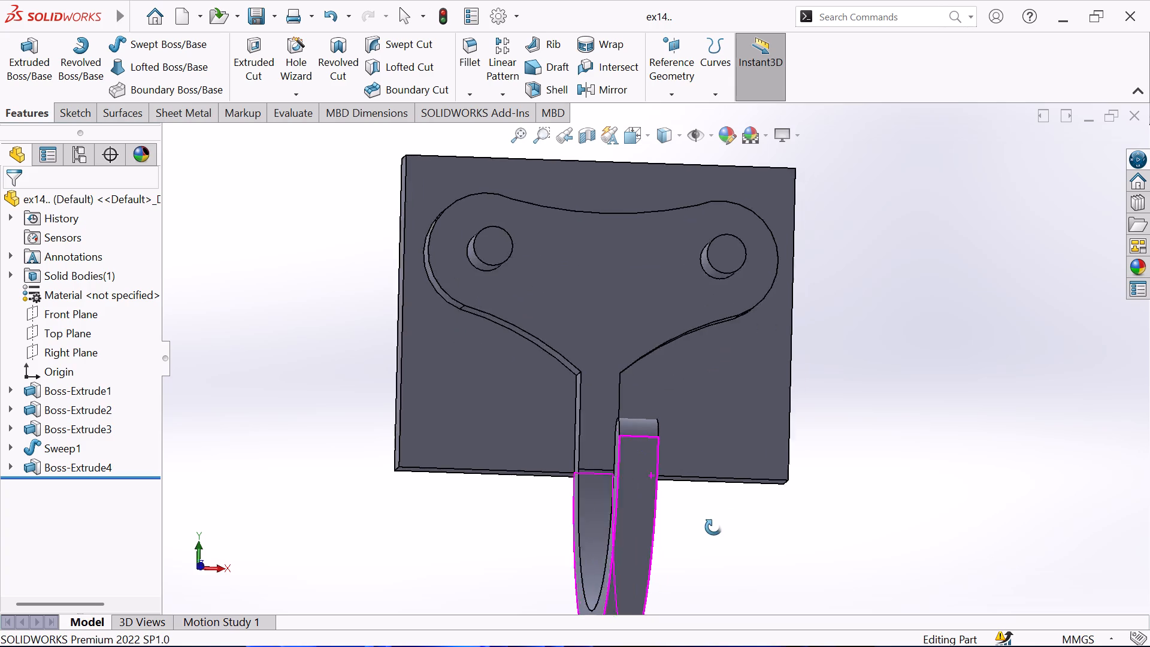
middle_drag(713, 527, 741, 539)
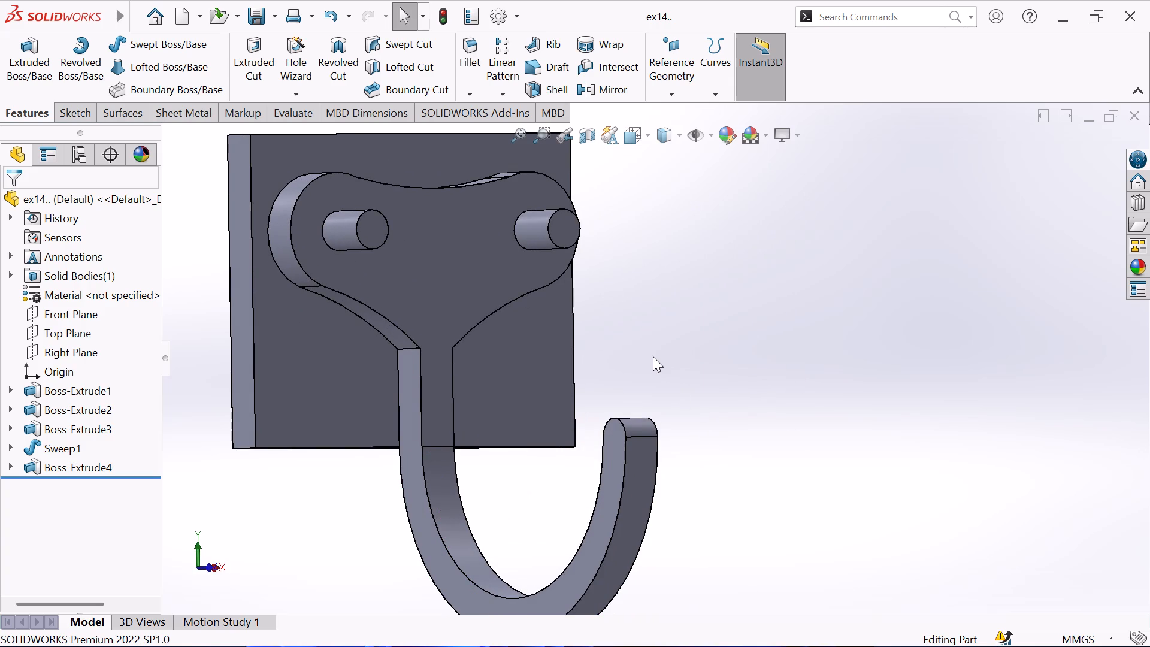
middle_drag(647, 355, 602, 326)
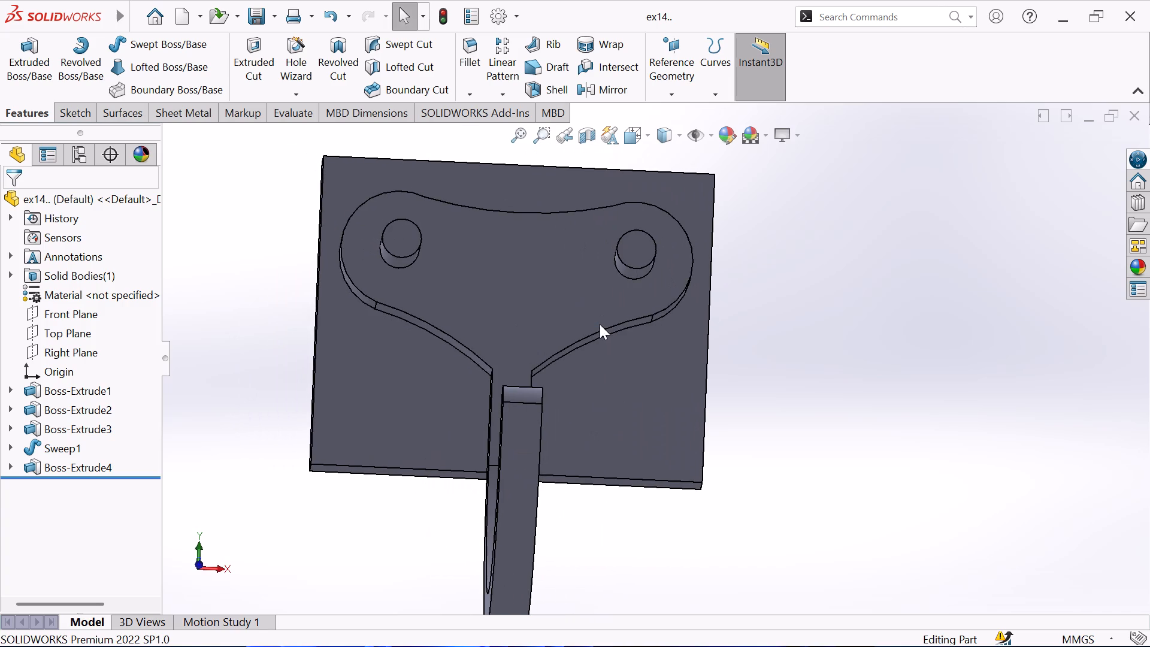
scroll(564, 325, up, 1)
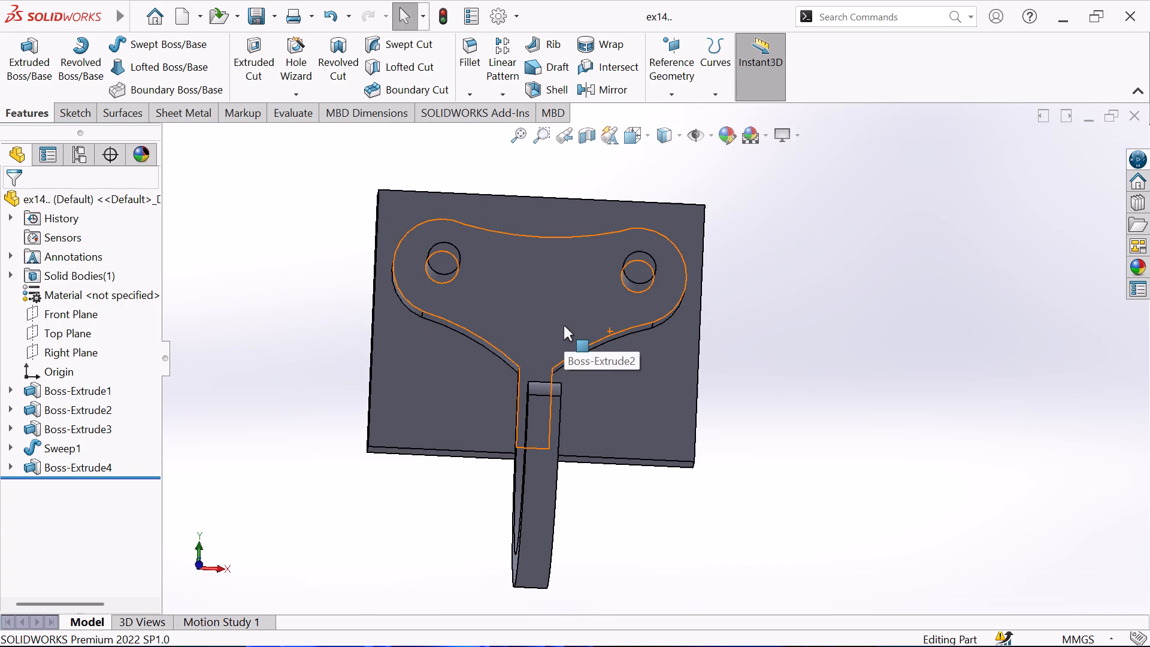
scroll(564, 325, up, 1)
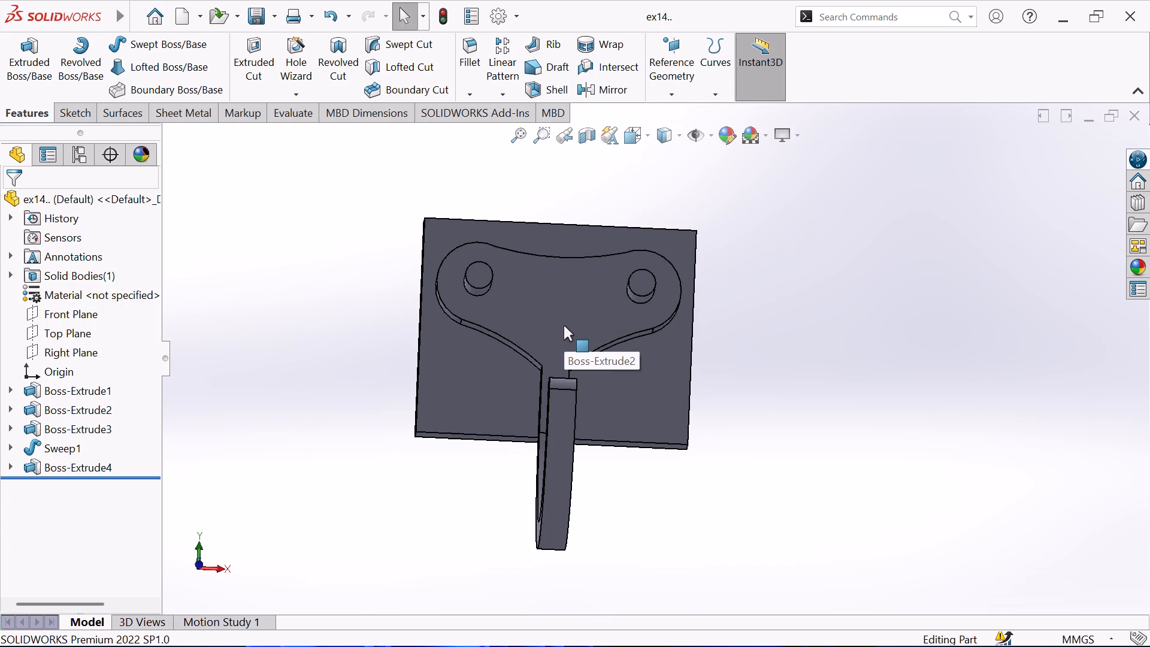
scroll(564, 325, down, 2)
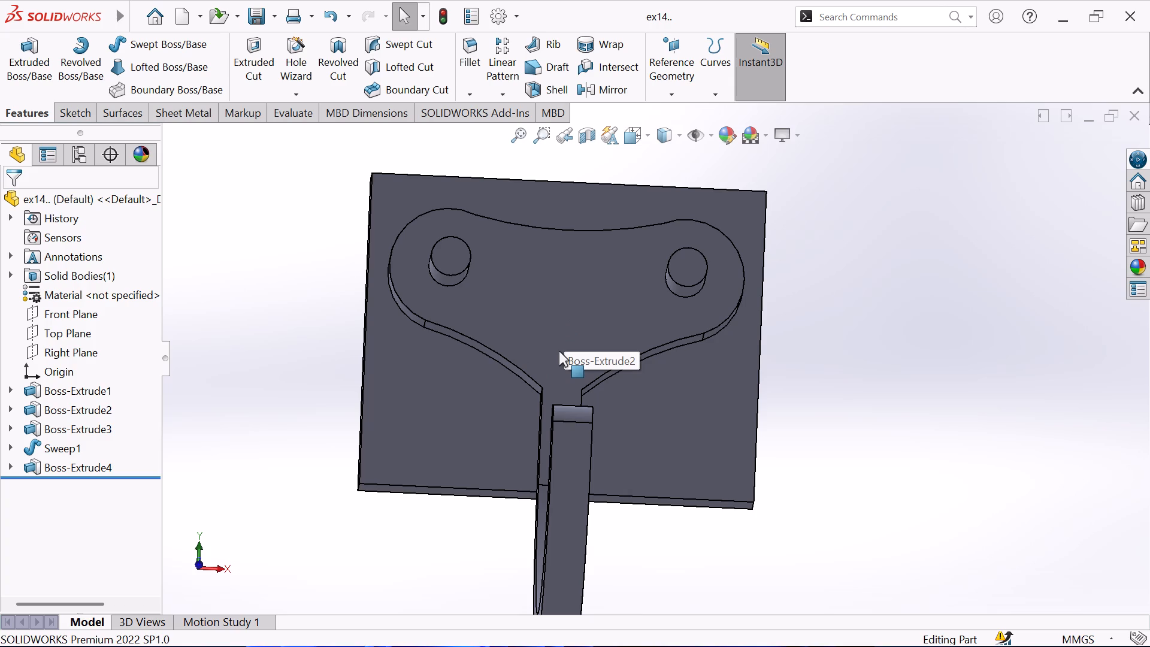
scroll(597, 380, up, 1)
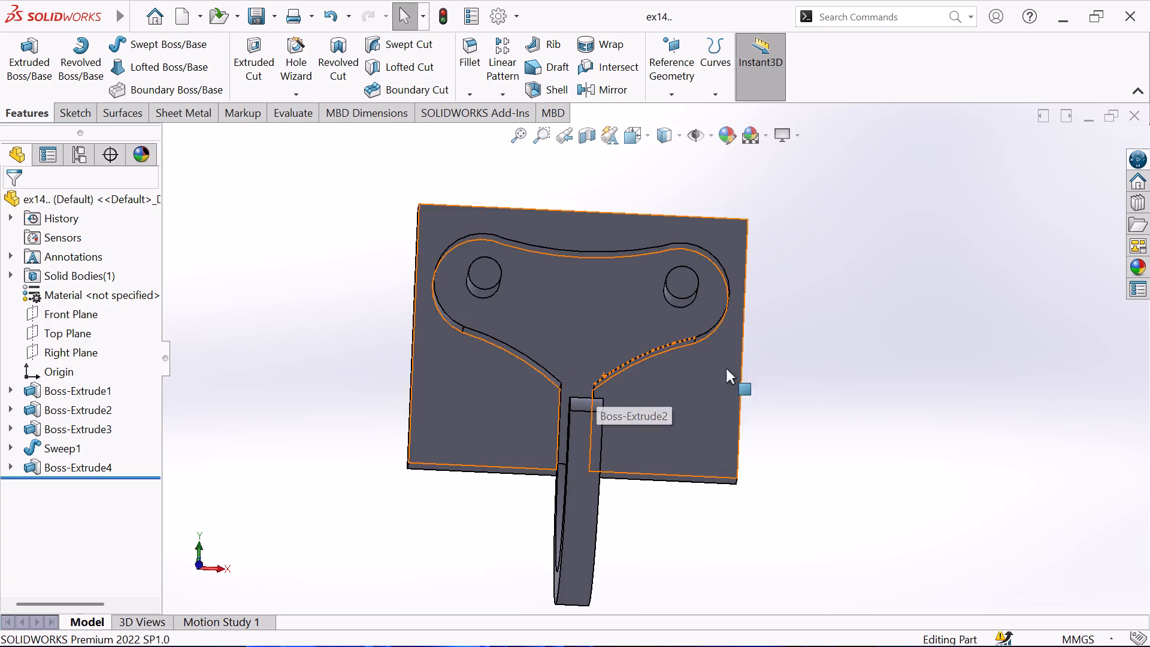
middle_drag(810, 358, 812, 394)
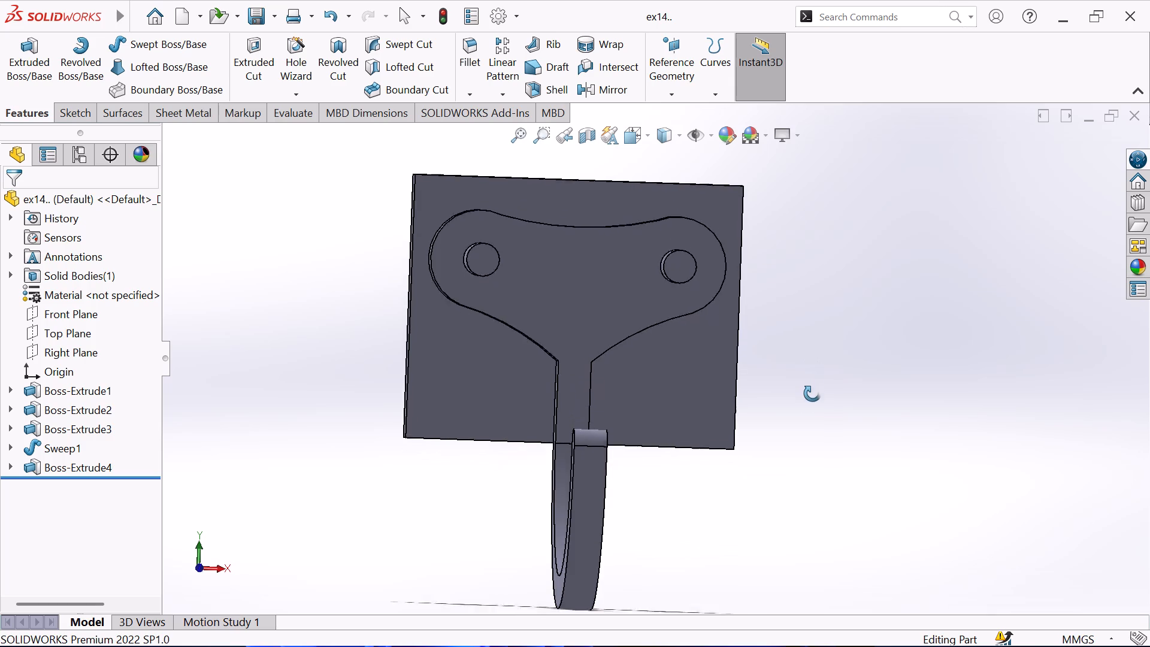
middle_drag(812, 394, 799, 421)
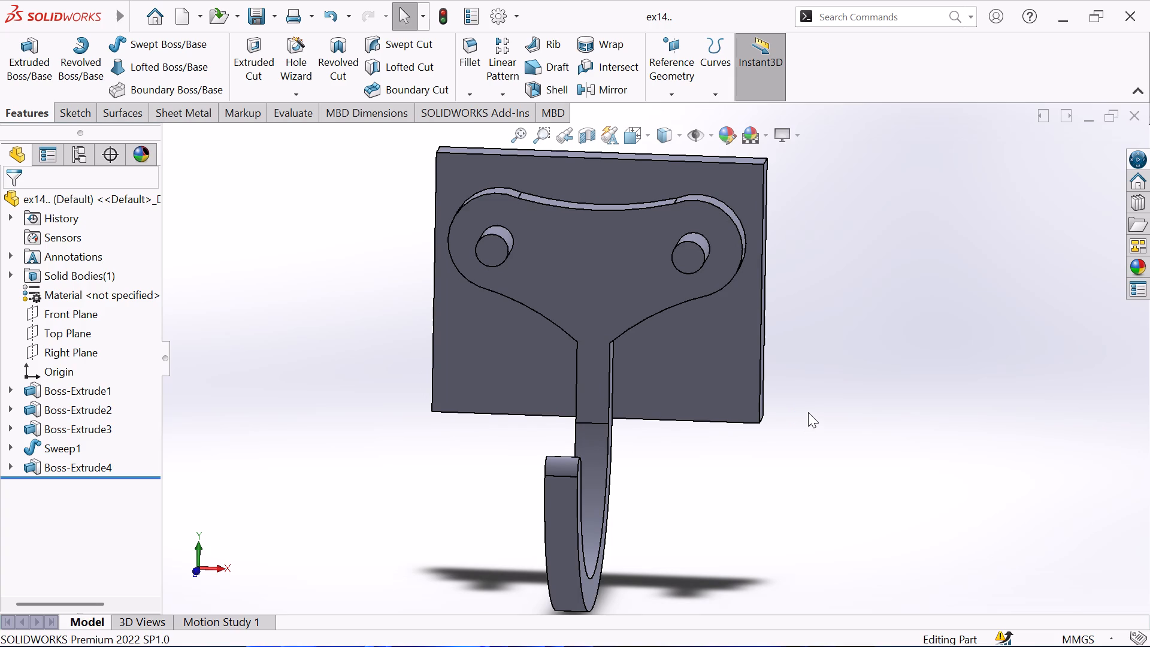
scroll(810, 397, up, 1)
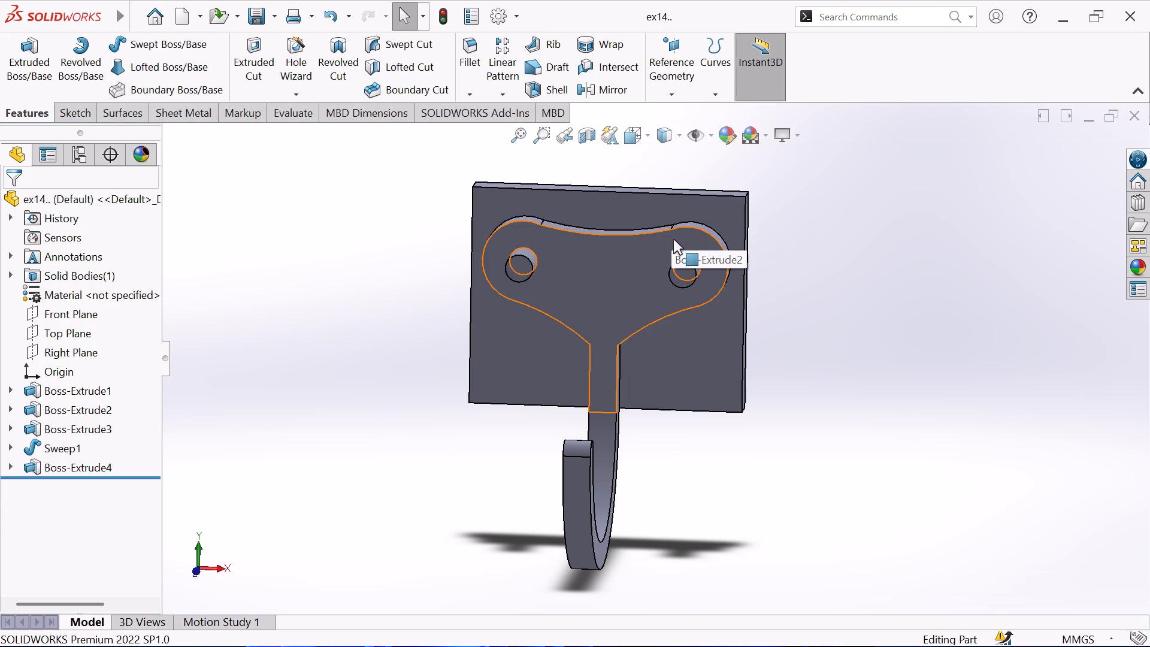
scroll(612, 328, down, 1)
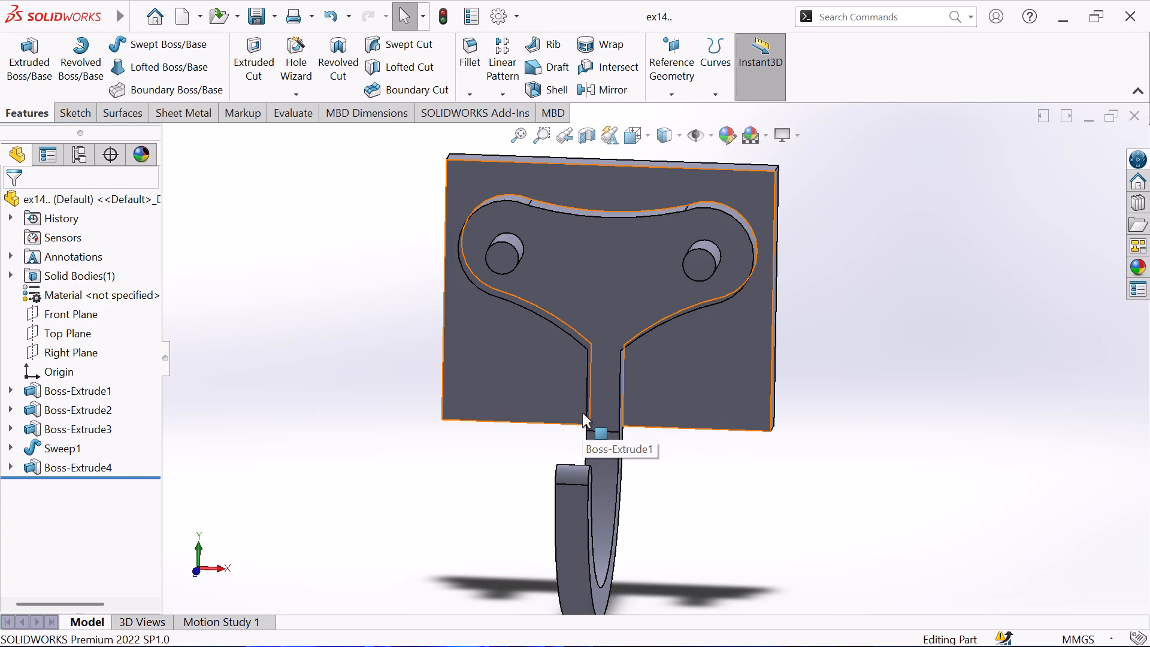
Examine the hook's curve and rounded tip from the side and underneath, together with the plate and boss thickness.
middle_drag(408, 353, 492, 386)
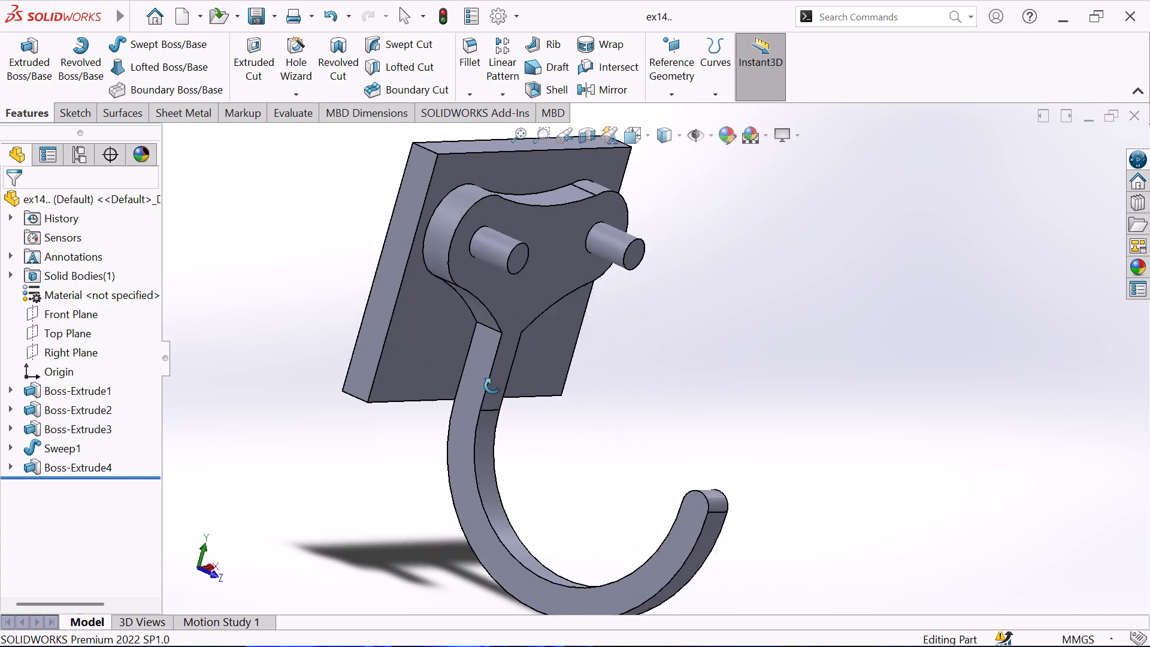
middle_drag(492, 386, 559, 402)
middle_click(559, 403)
middle_click(559, 403)
middle_click(559, 403)
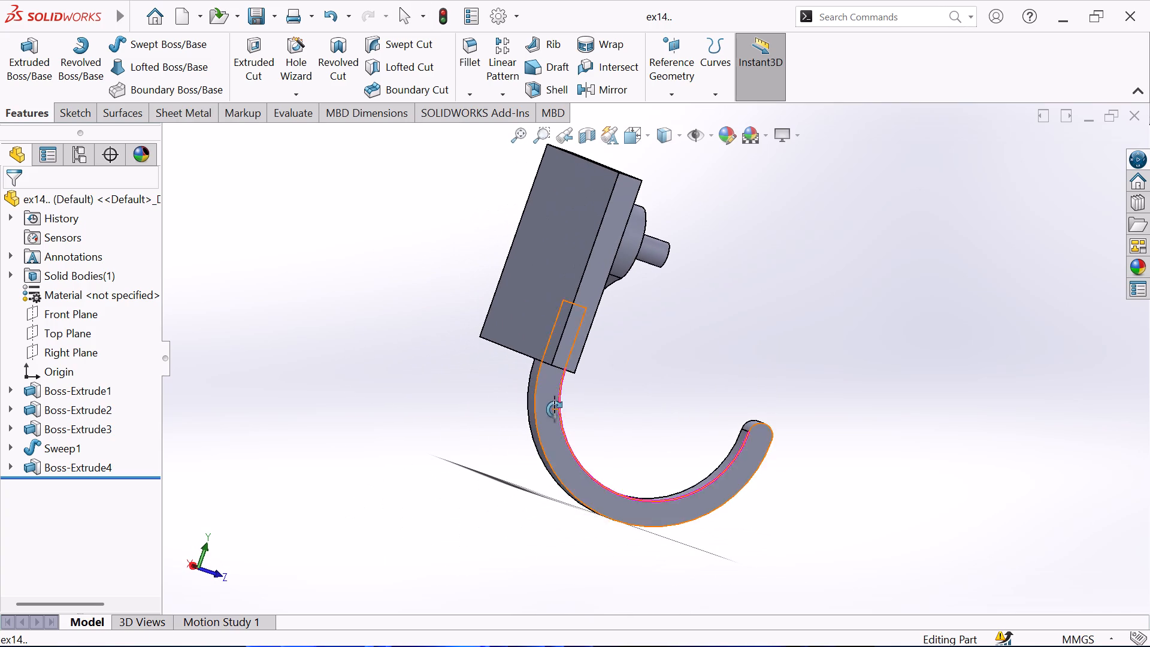
middle_drag(395, 399, 300, 235)
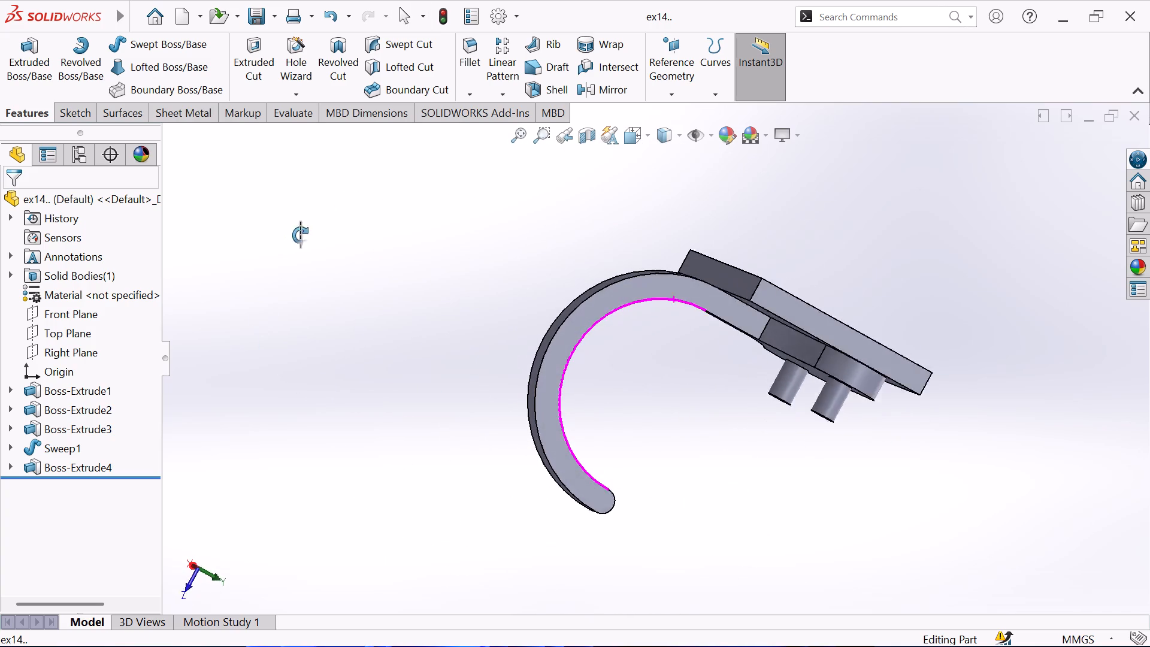
middle_drag(300, 235, 366, 429)
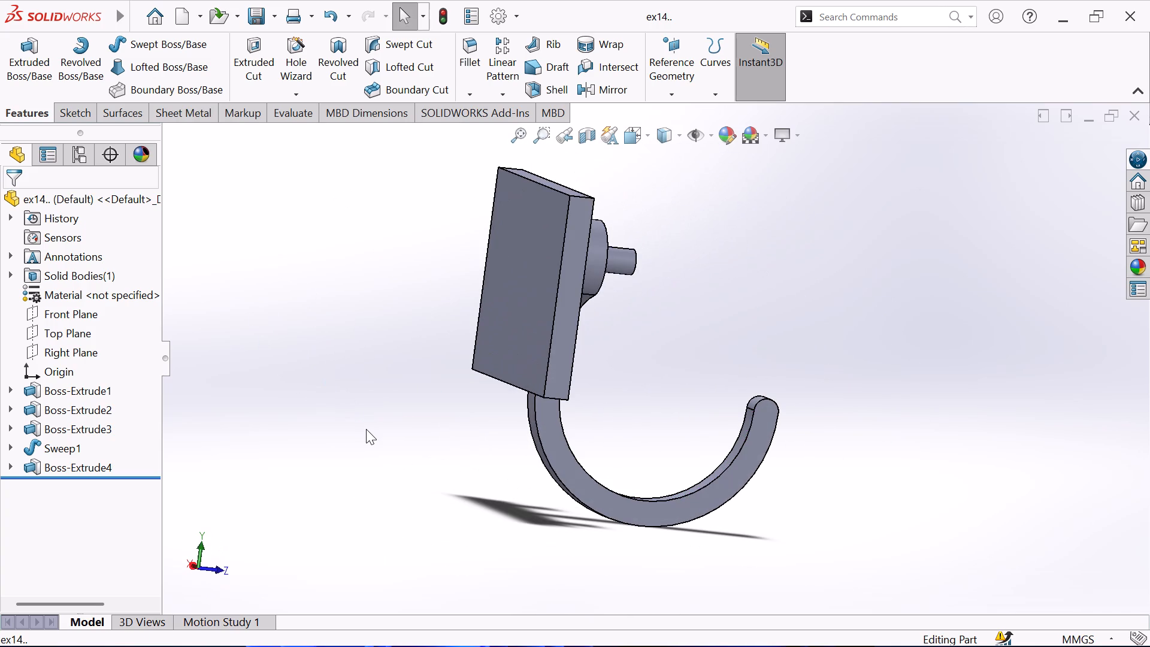
key(Escape)
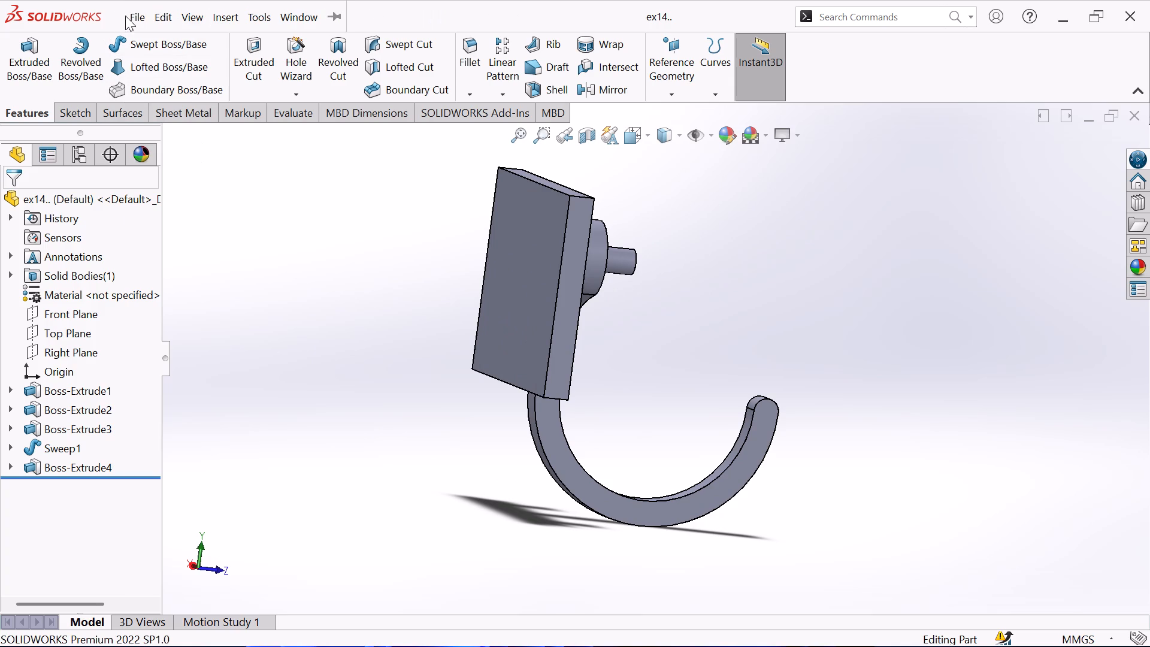
Create a drawing from the ex14.. part on a standard A3 (ISO) sheet with the sheet format displayed.
click(130, 14)
click(187, 162)
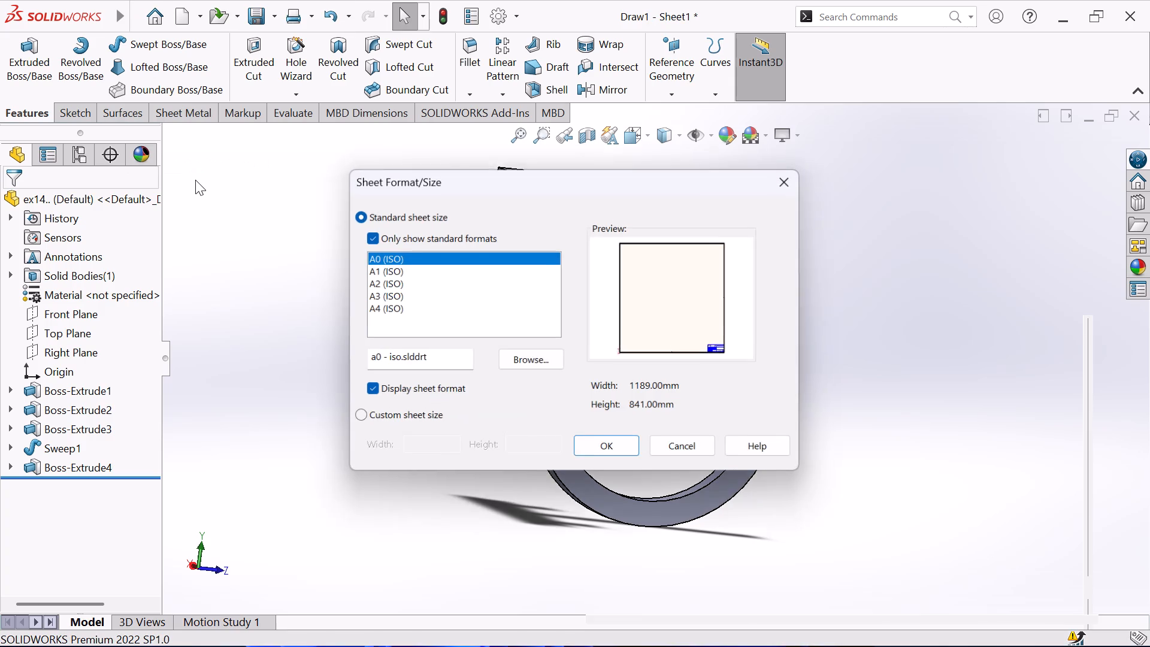
click(396, 294)
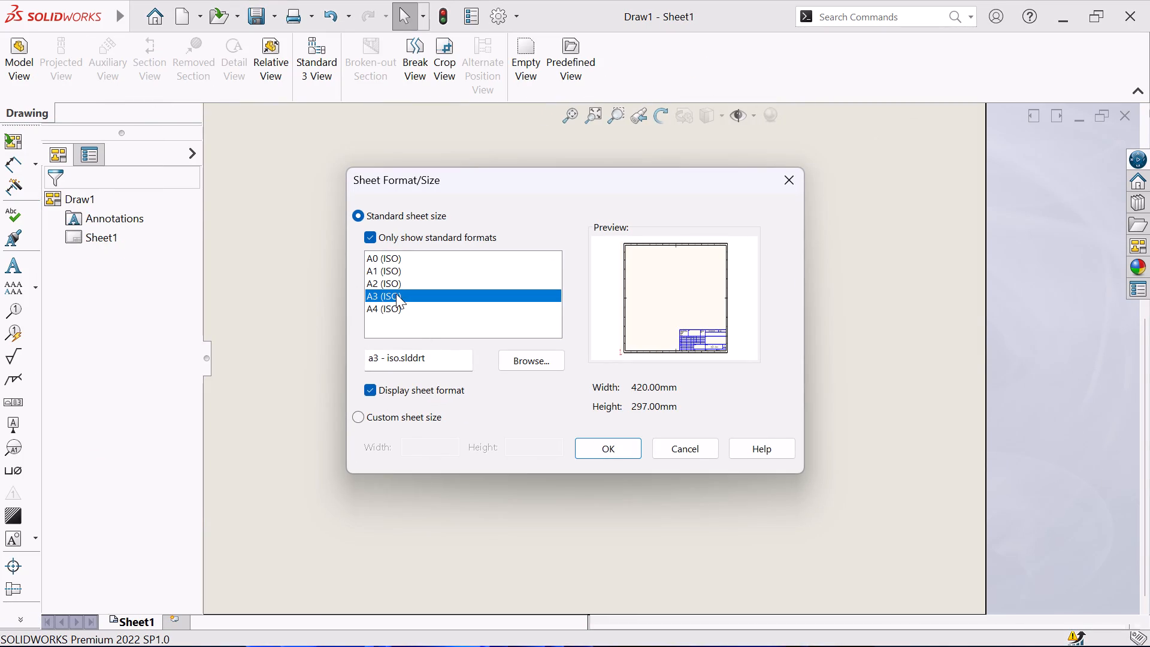
click(603, 440)
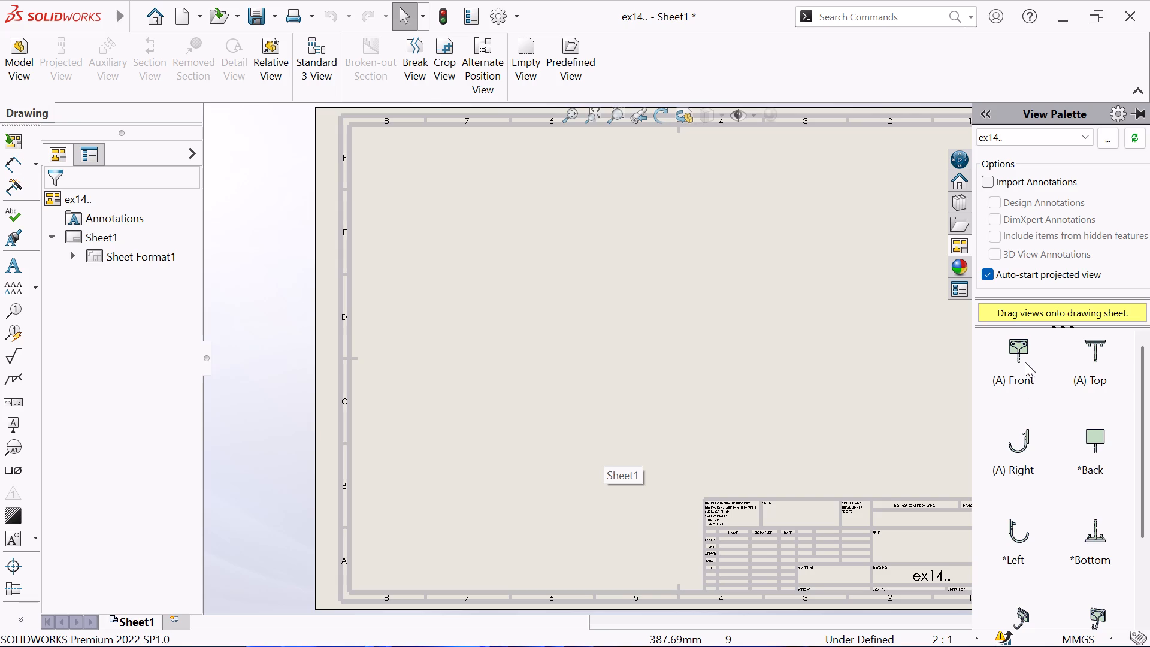
Place the part's front view near the centre of the drawing sheet as the parent view.
drag(1021, 359, 781, 361)
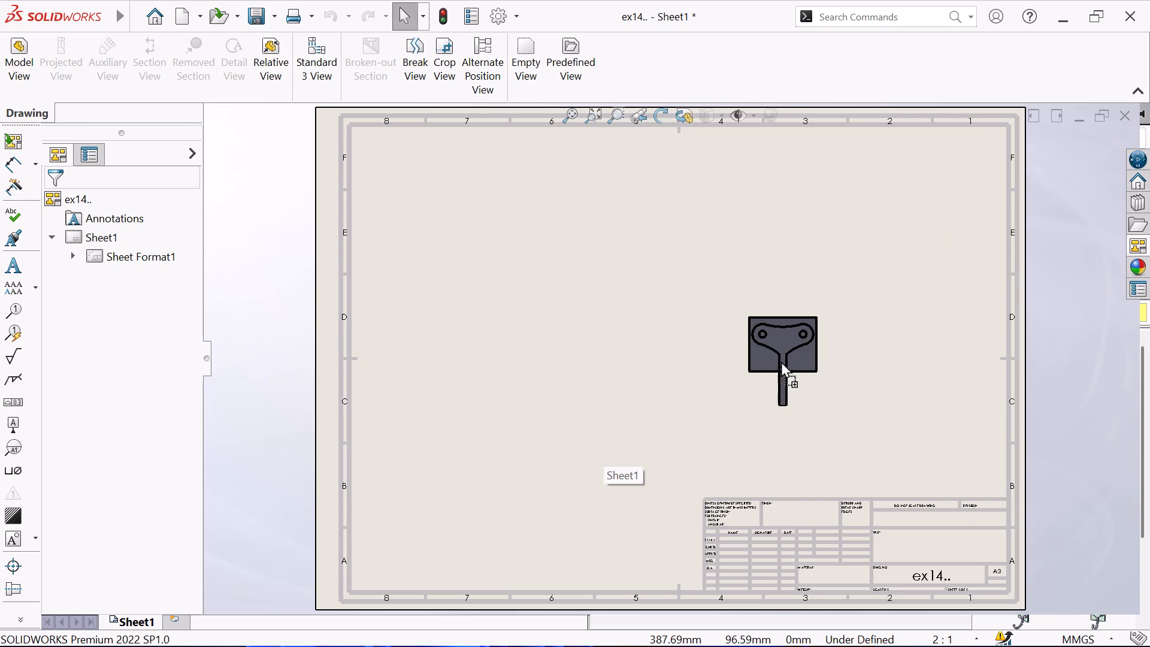
drag(781, 361, 655, 345)
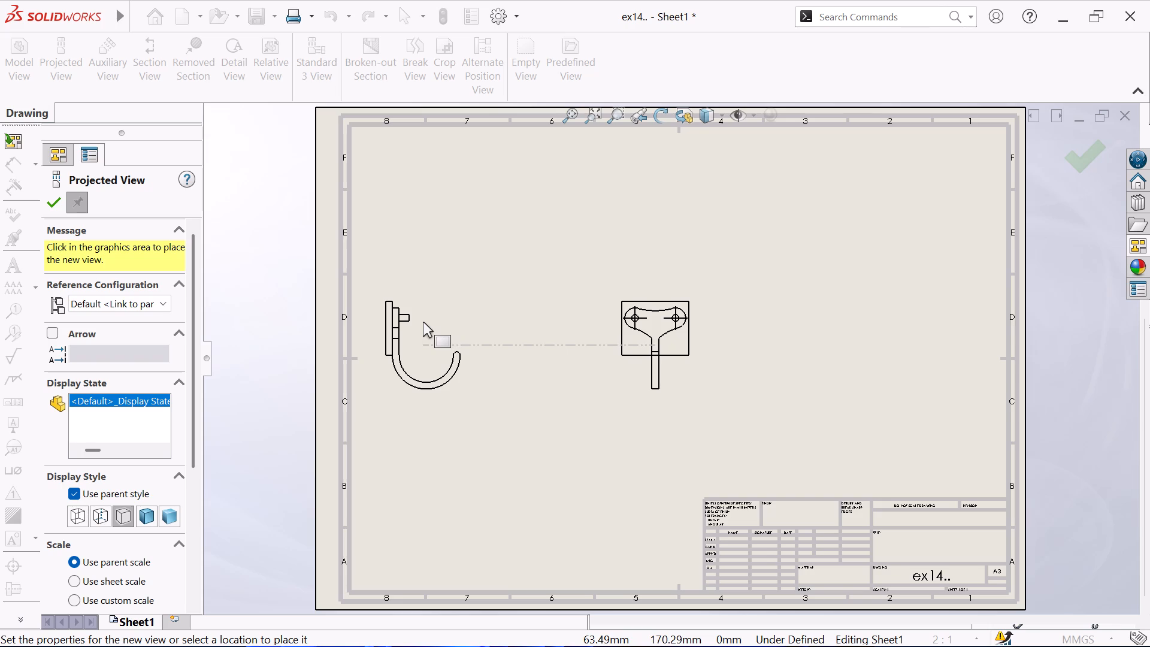
Project six views from the front view: one on each side, one below, and pictorial views at upper right, lower left and upper left.
click(457, 314)
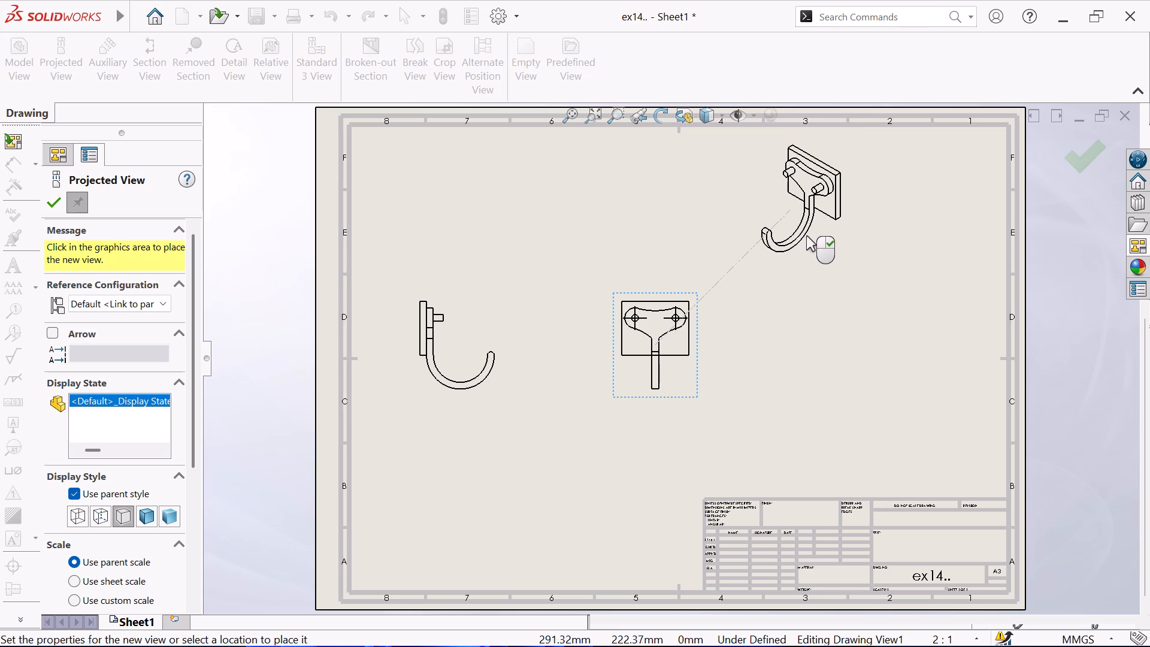
click(806, 235)
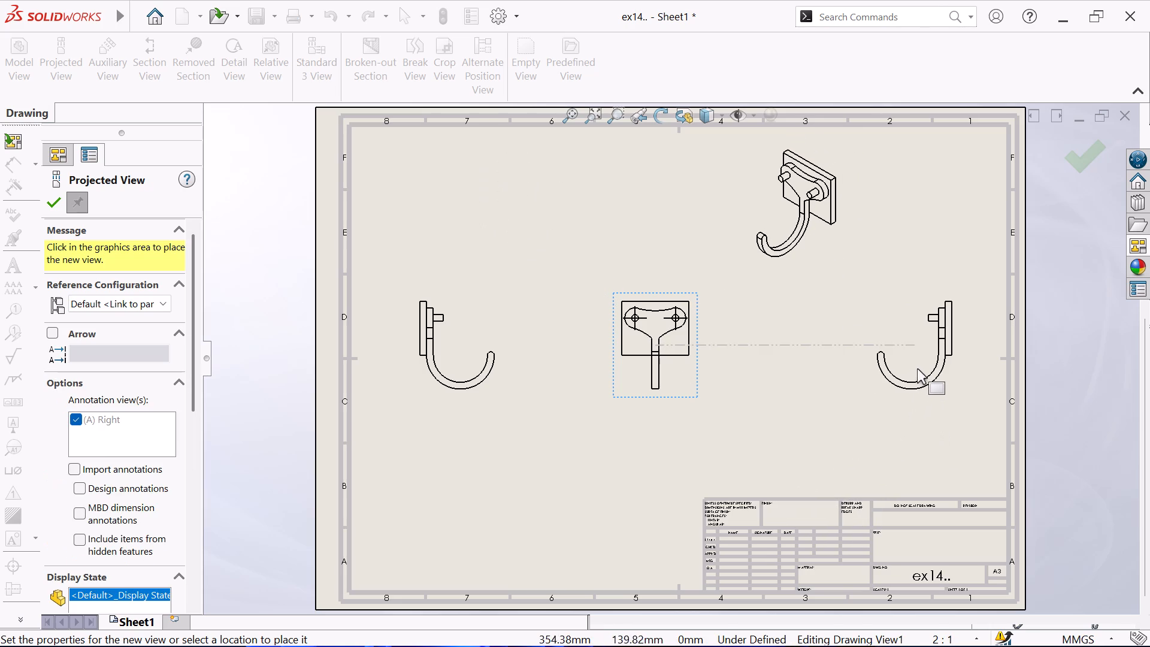
click(917, 368)
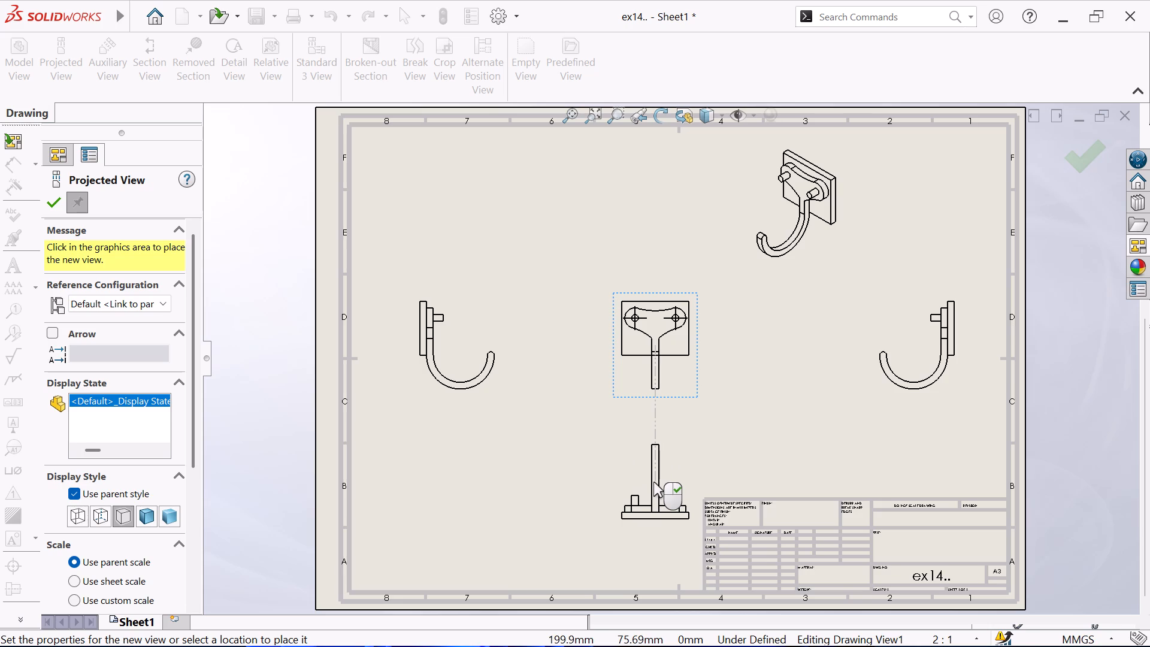
click(653, 482)
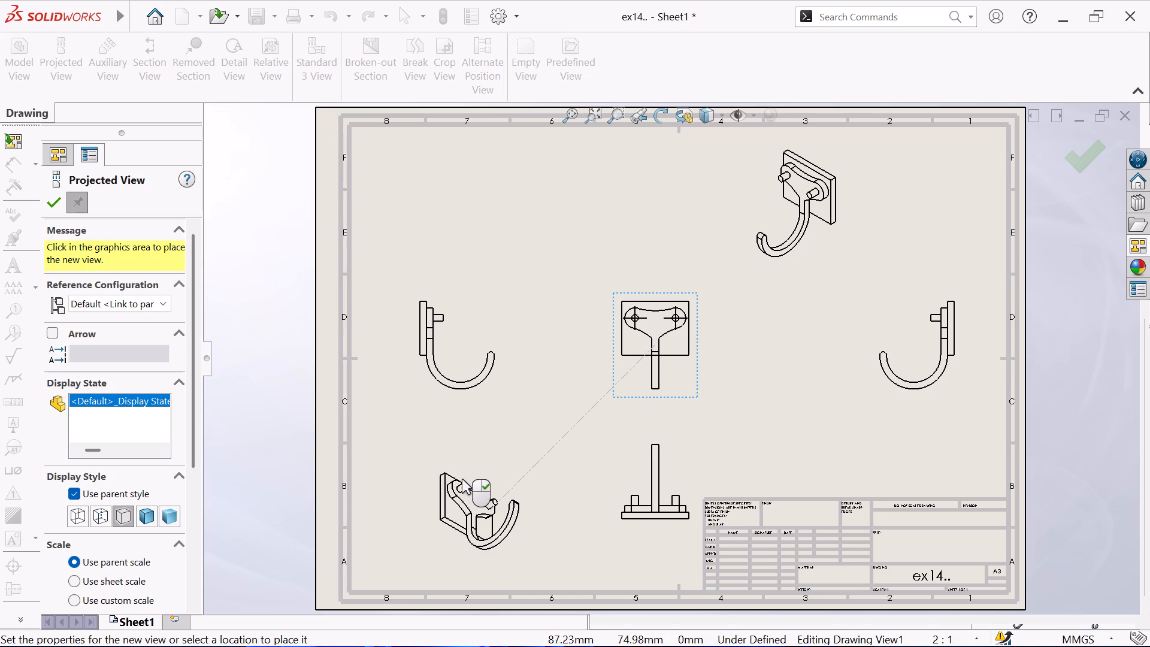
click(461, 477)
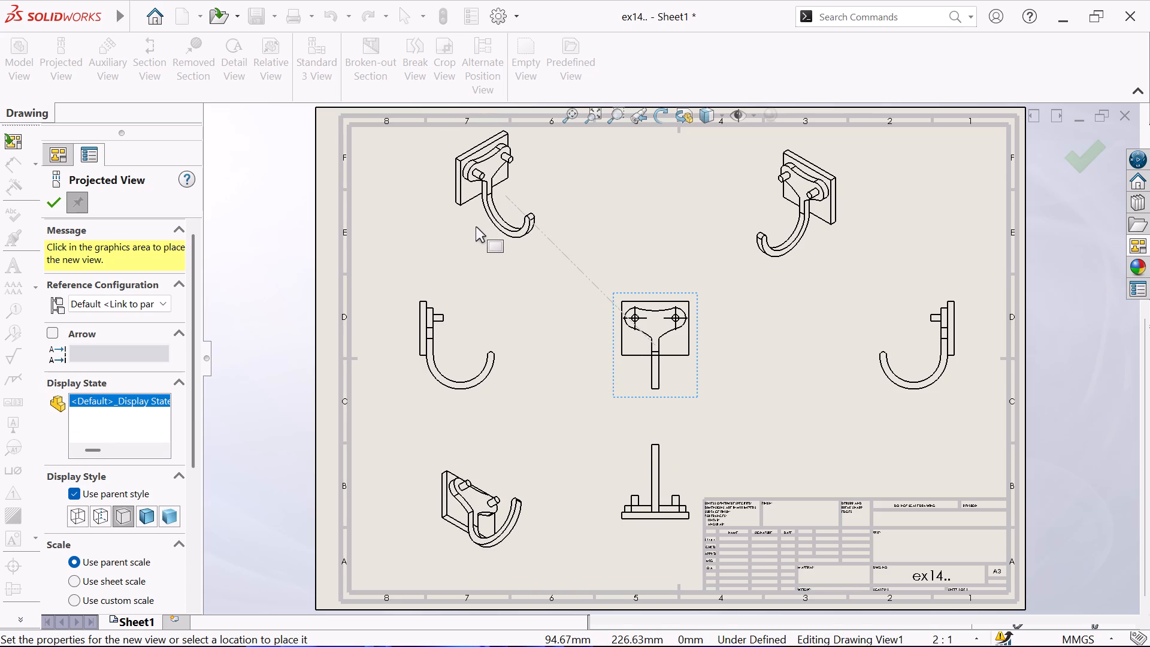
click(476, 226)
right_click(478, 265)
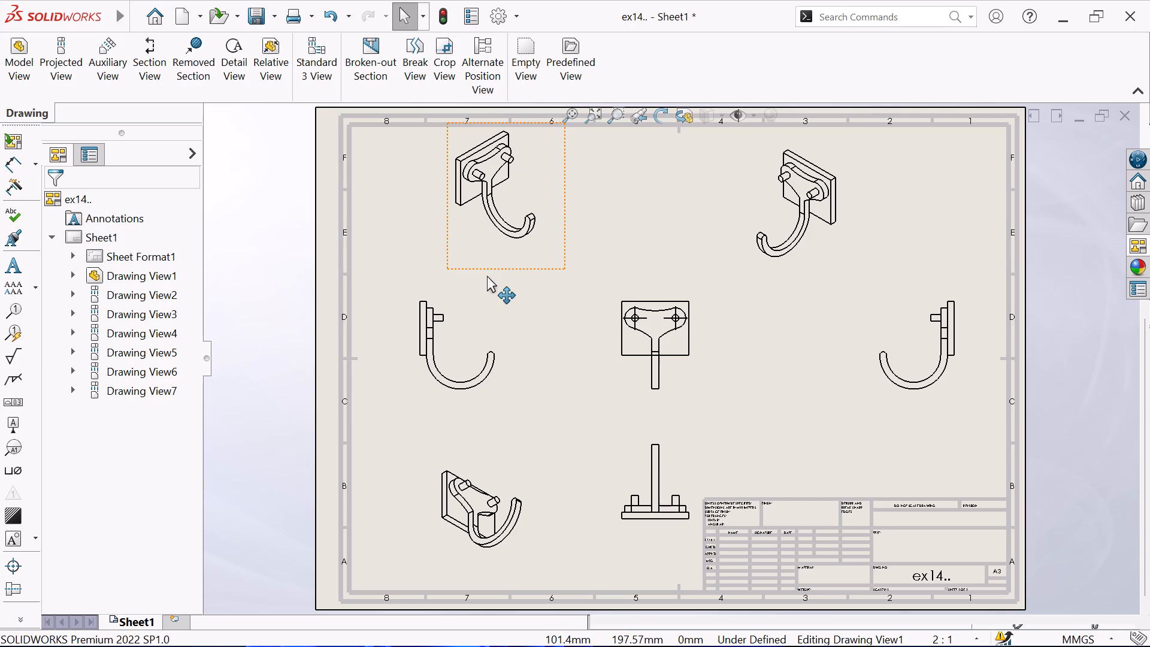
In the side view left of the front view, dimension the thickness of the base plate and raised boss and the pin's projection.
click(11, 162)
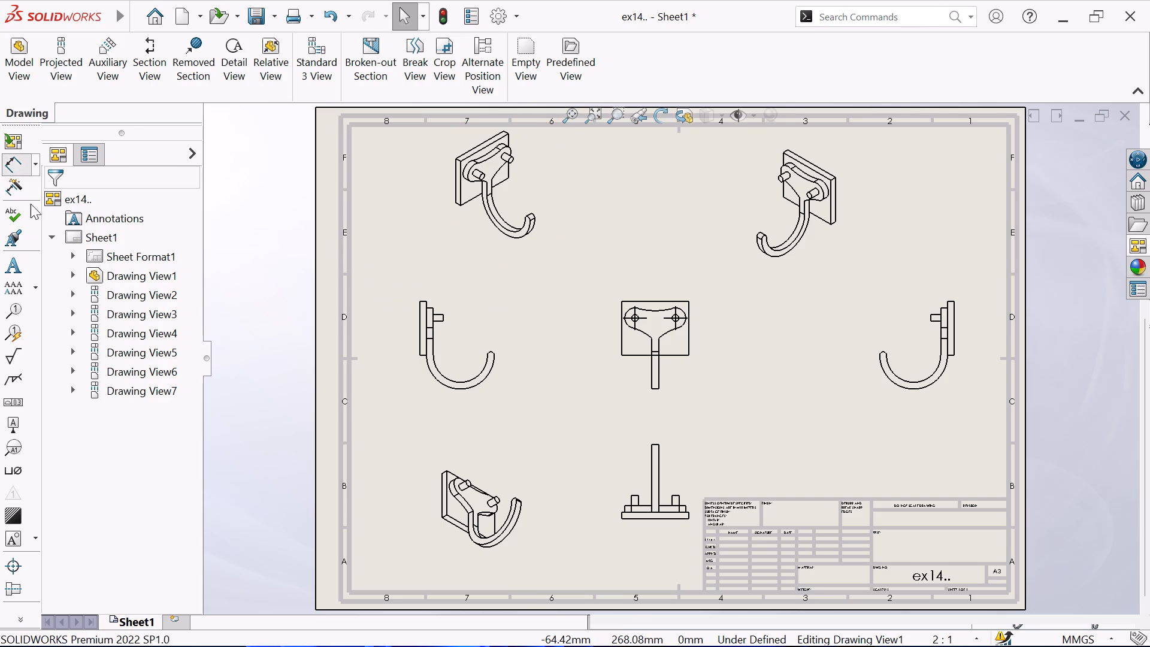
scroll(436, 310, down, 2)
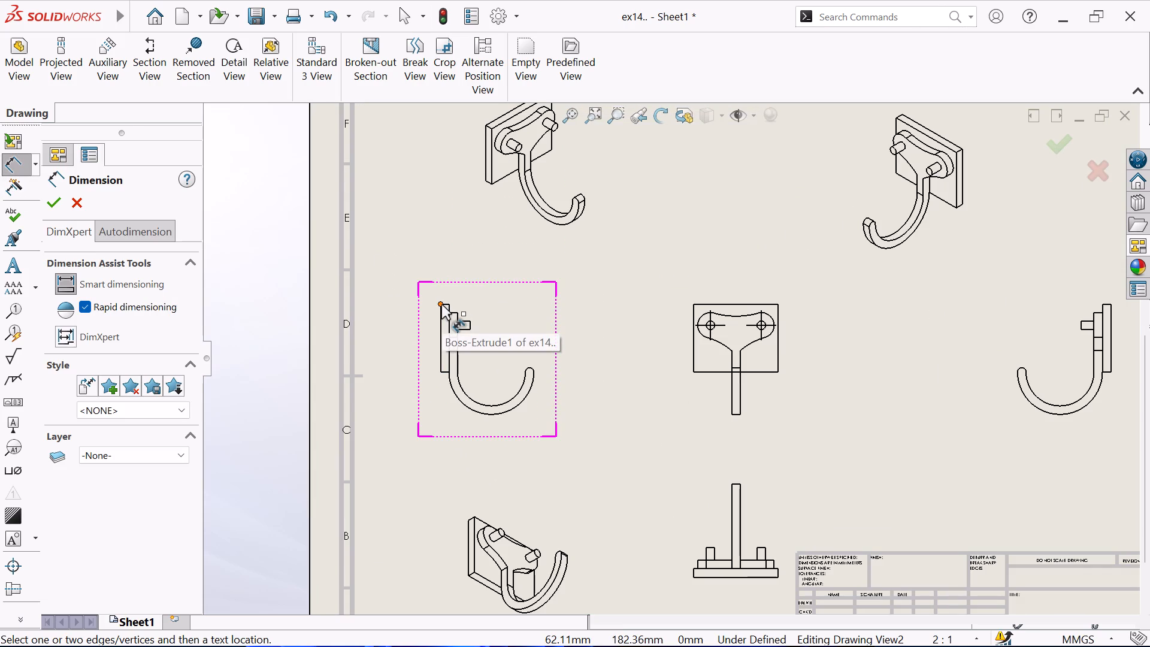
click(441, 304)
click(447, 304)
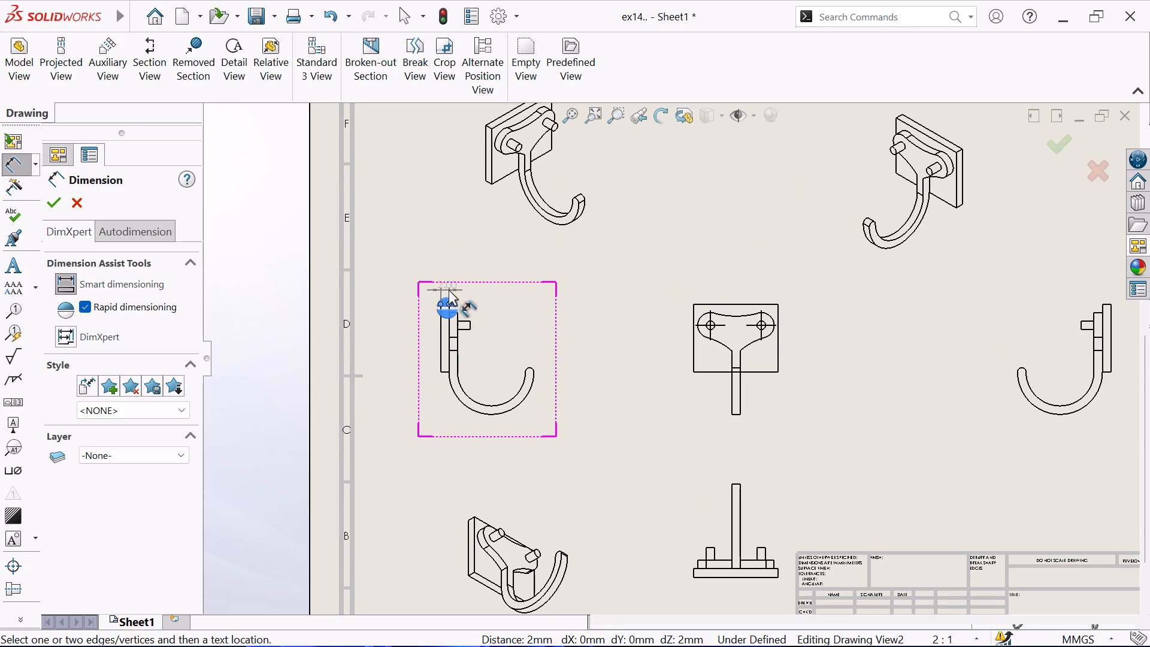
click(450, 264)
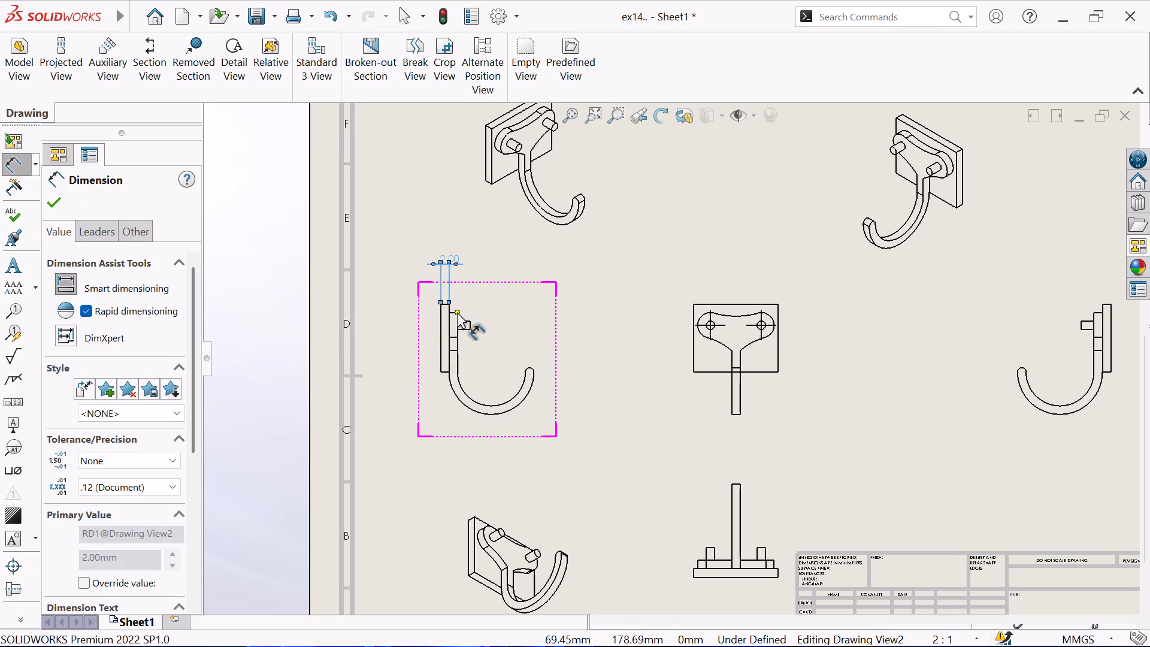
click(457, 312)
click(450, 312)
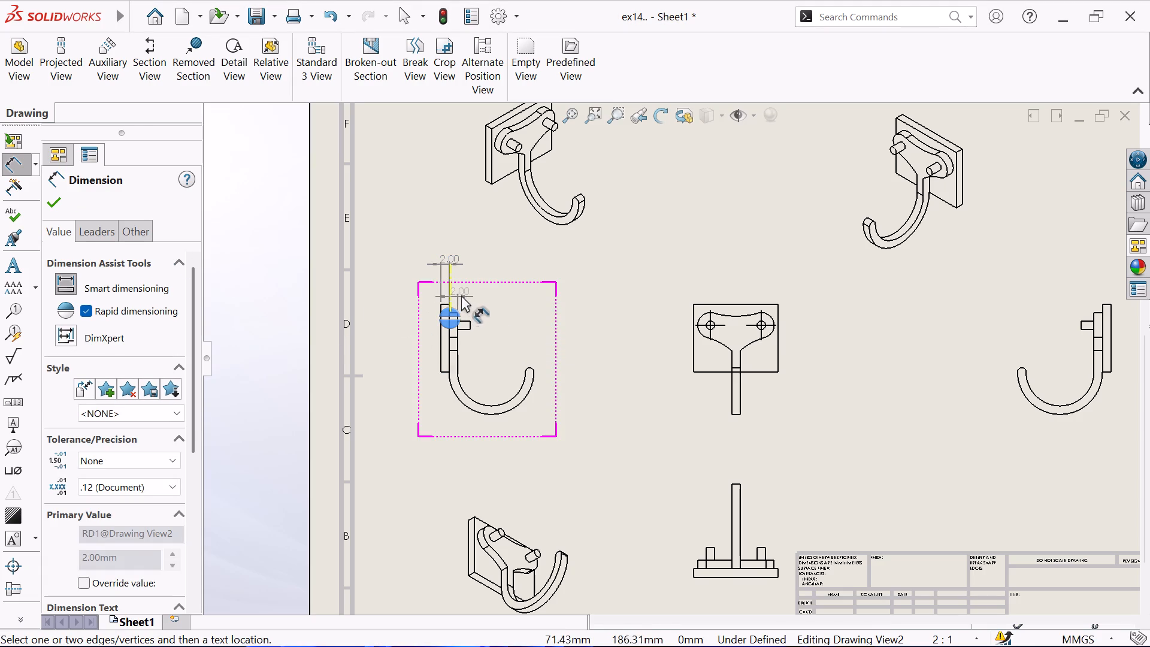
click(462, 292)
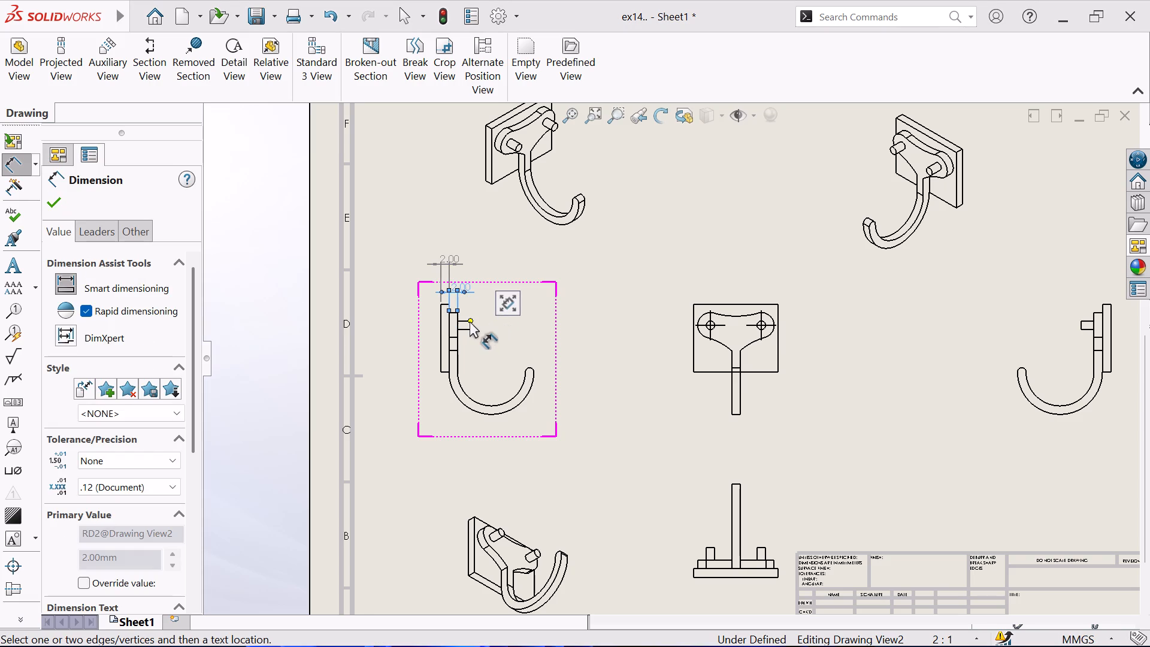
click(470, 321)
click(458, 320)
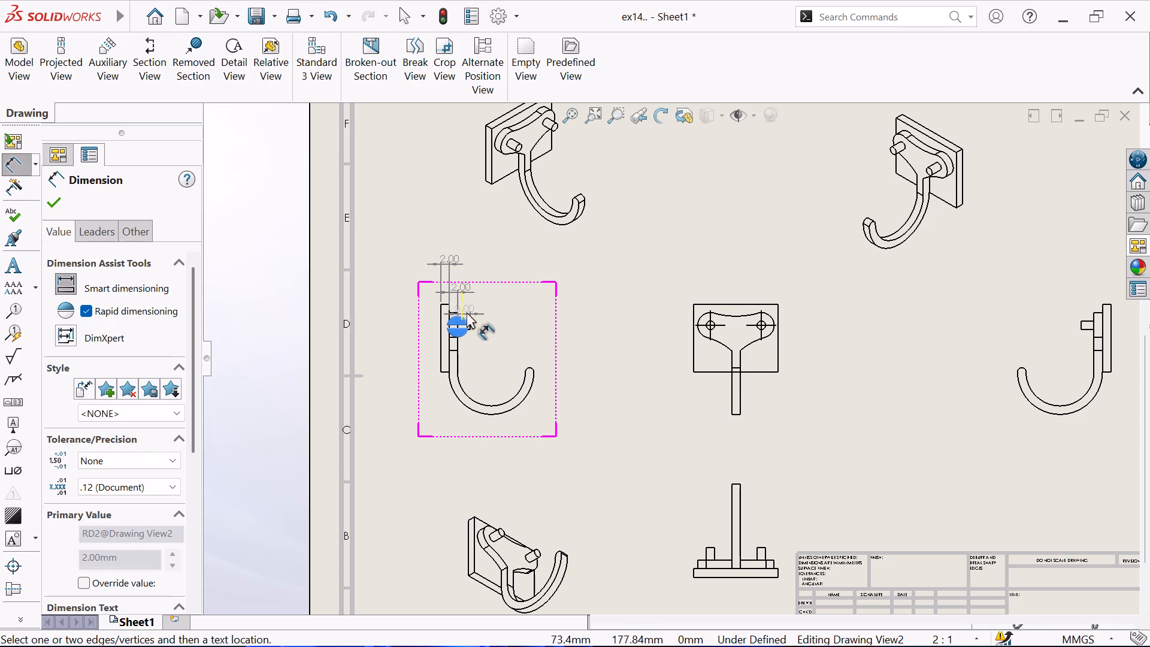
click(470, 306)
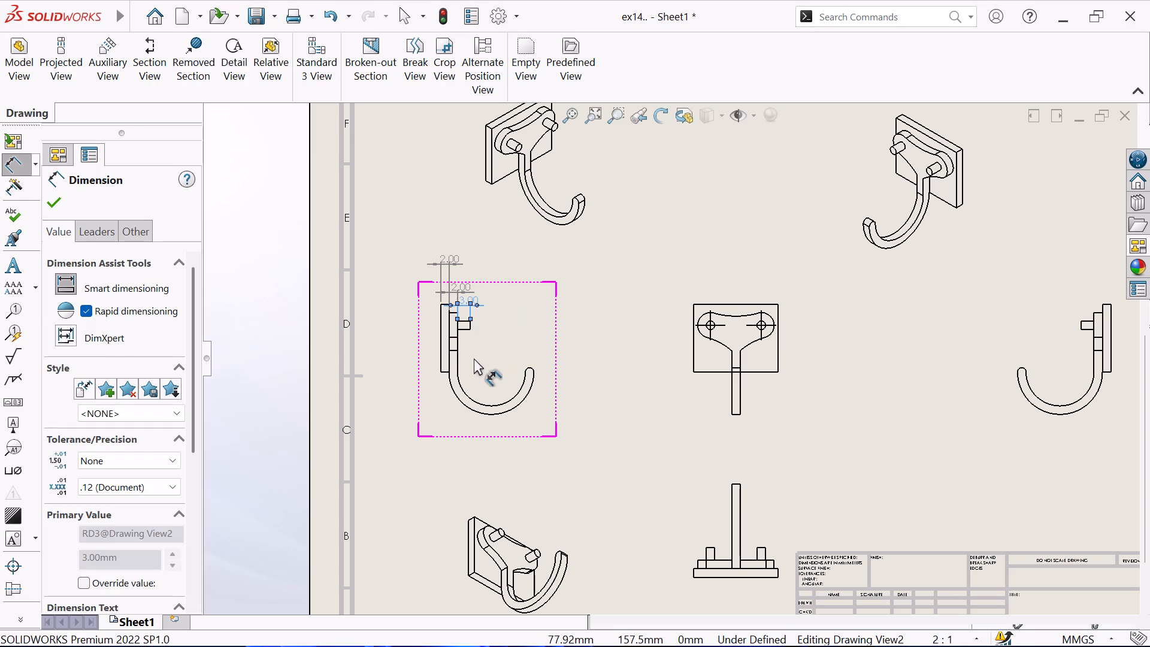
Dimension the radii of the hook's rounded tip and inner curve in the same side view.
click(530, 367)
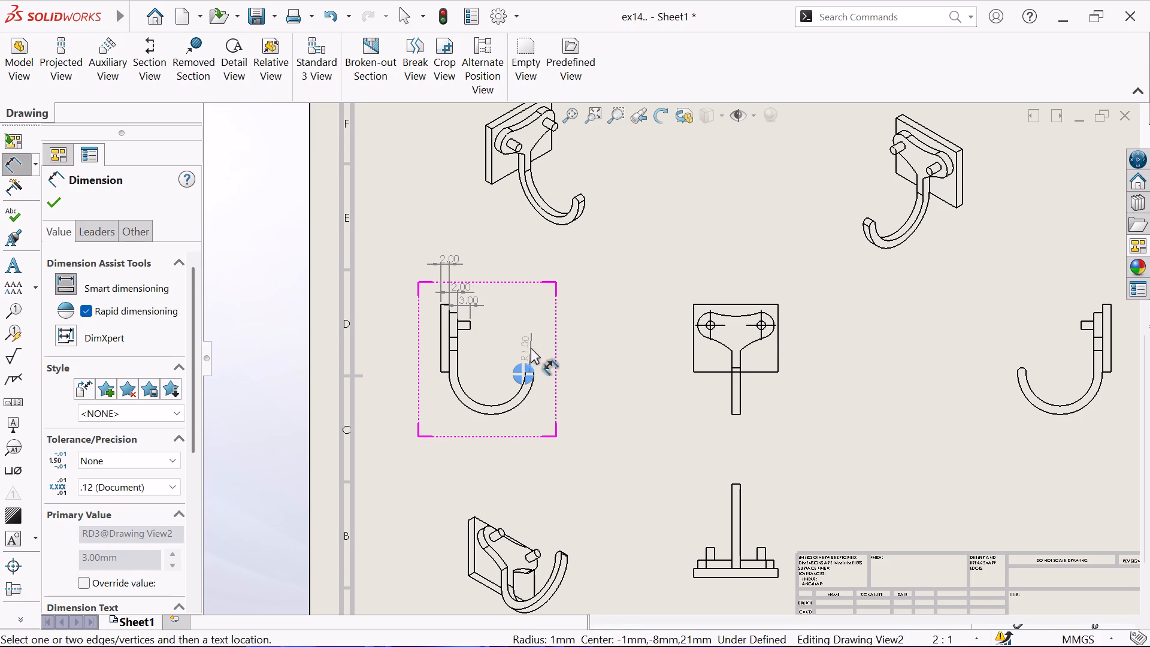
click(531, 347)
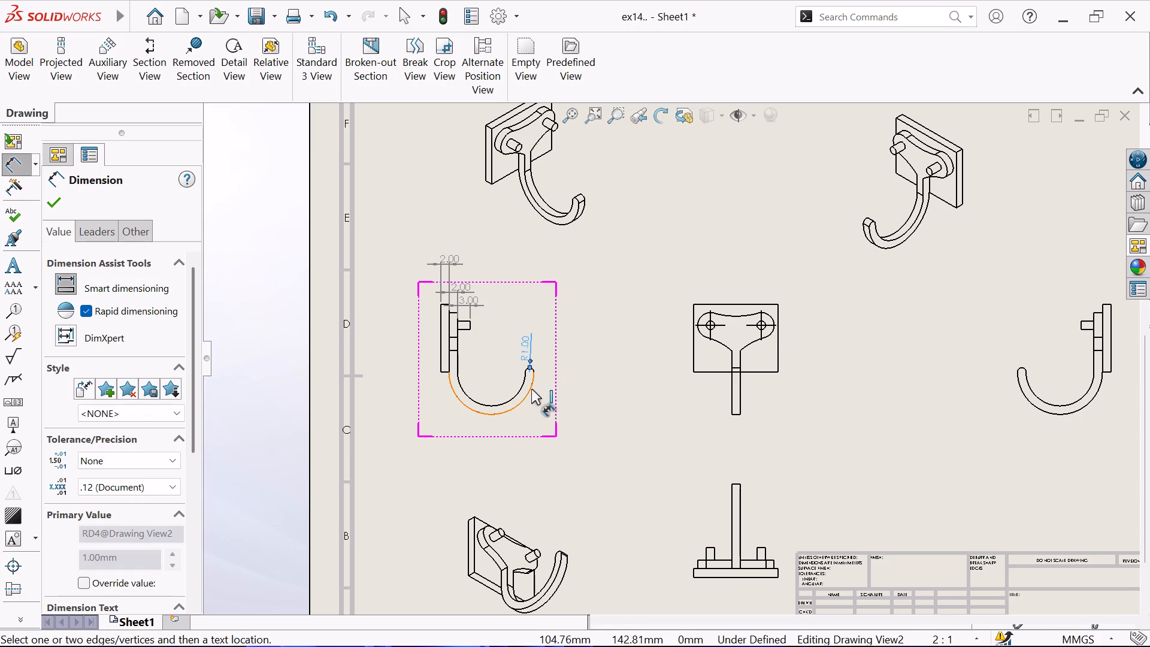
click(490, 413)
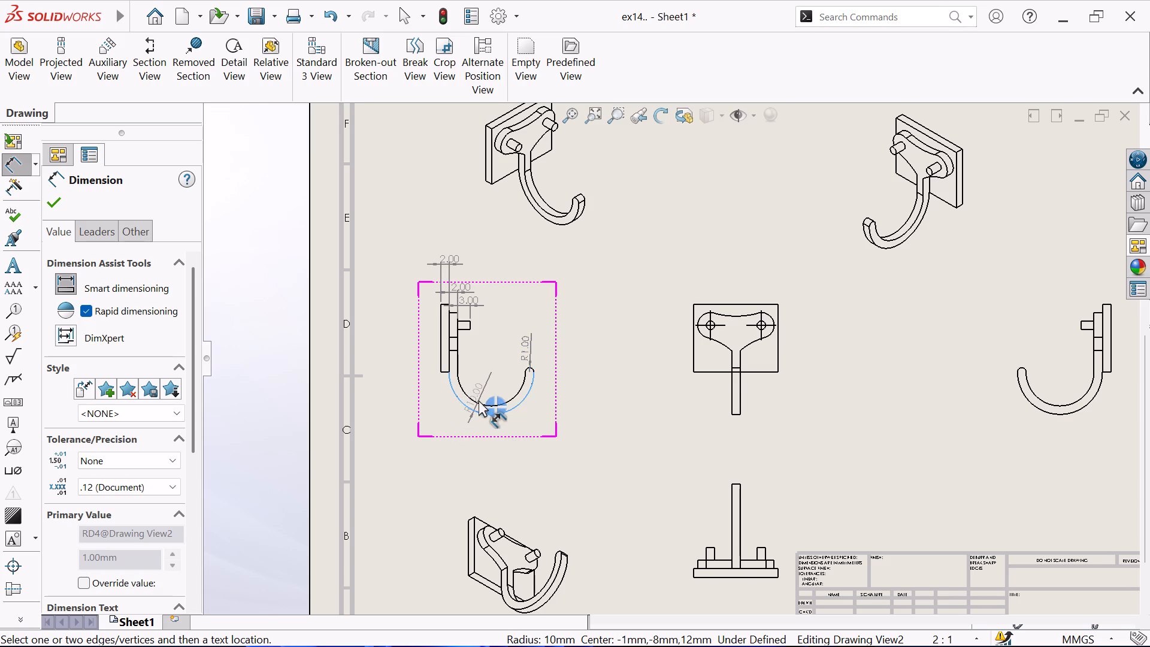
key(Escape)
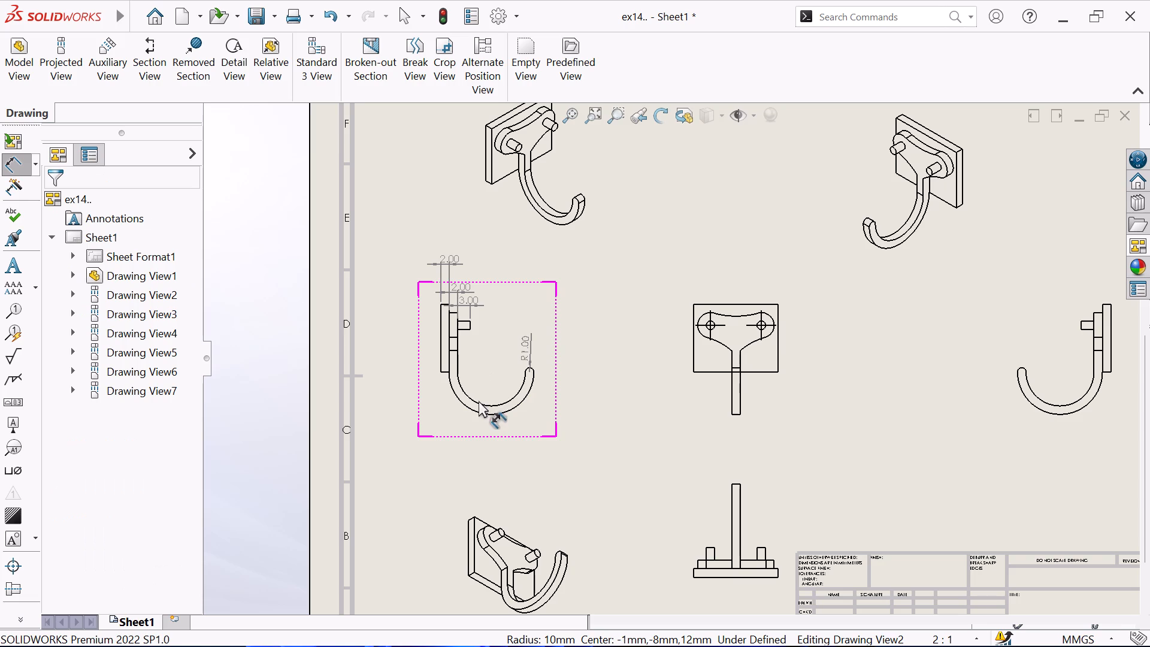
click(486, 404)
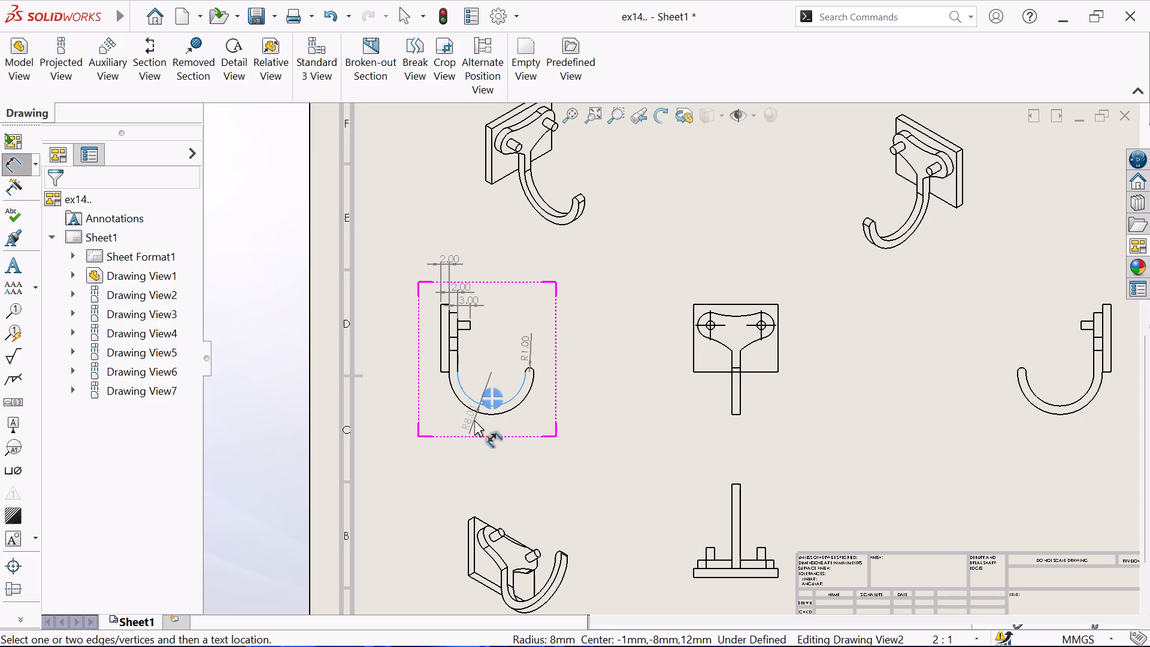
click(470, 425)
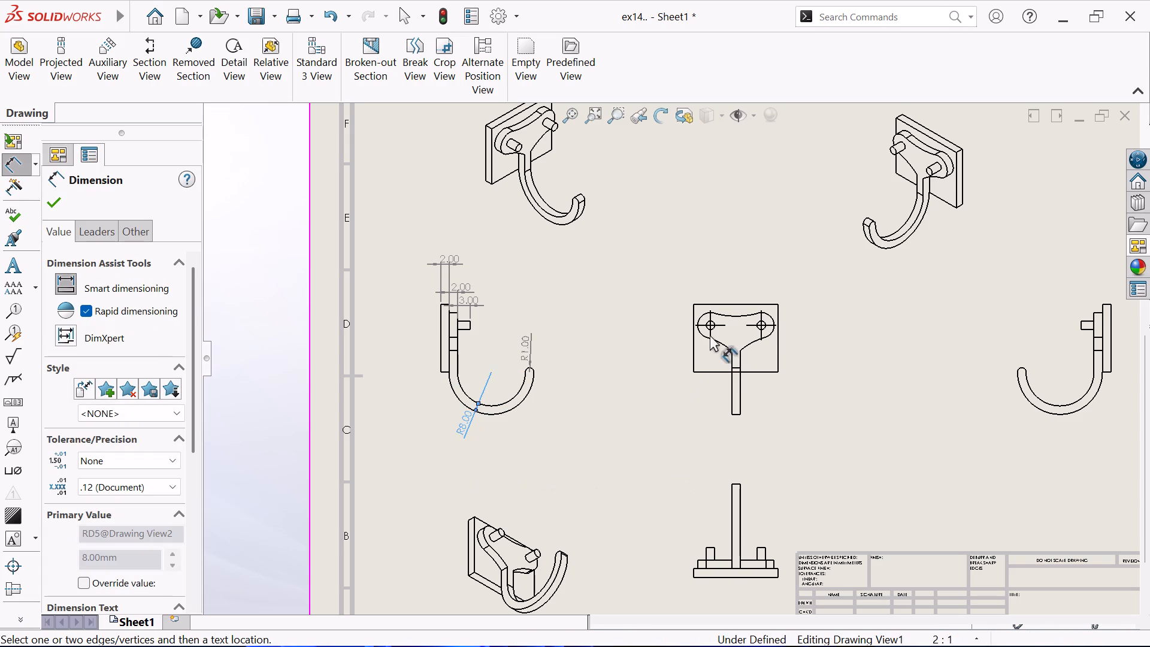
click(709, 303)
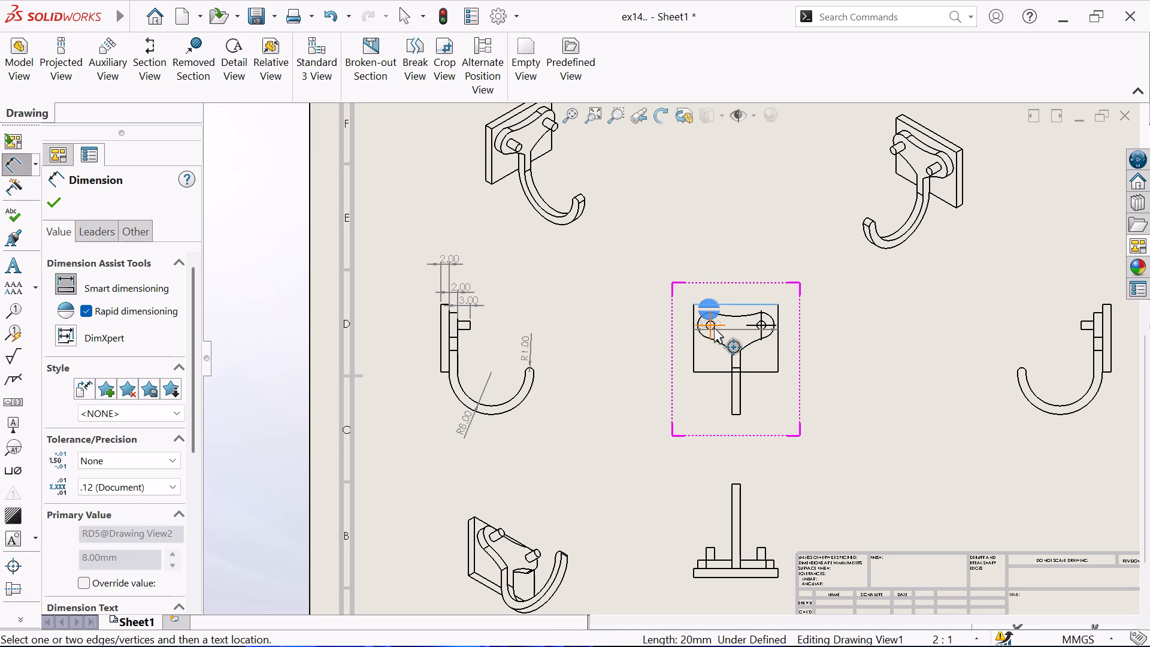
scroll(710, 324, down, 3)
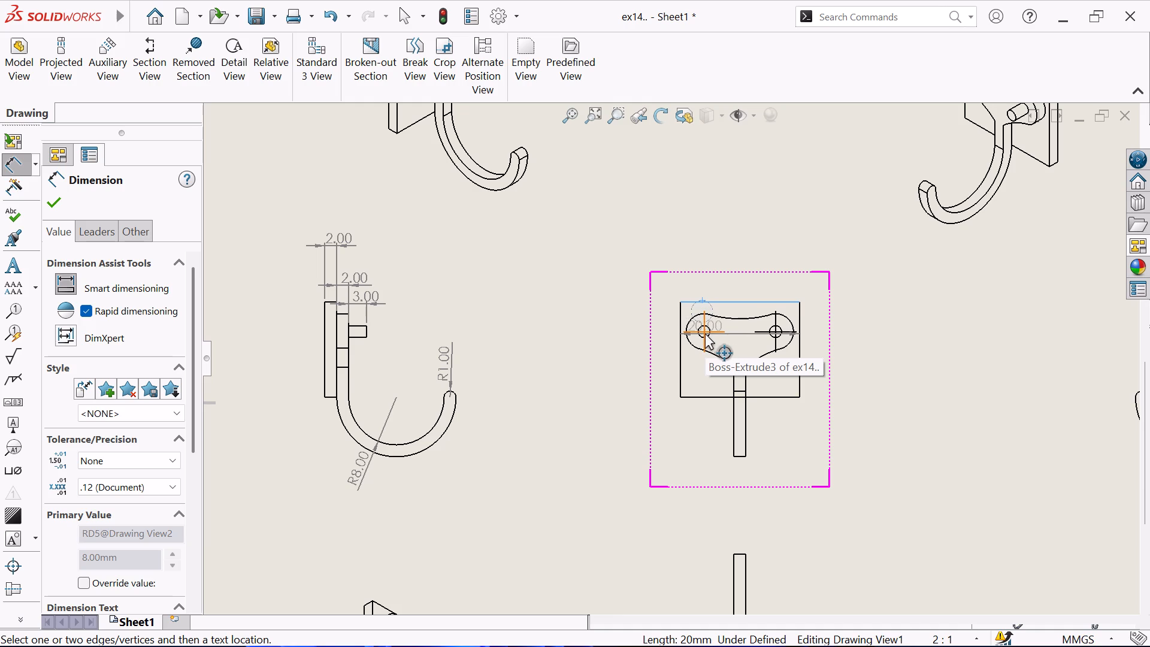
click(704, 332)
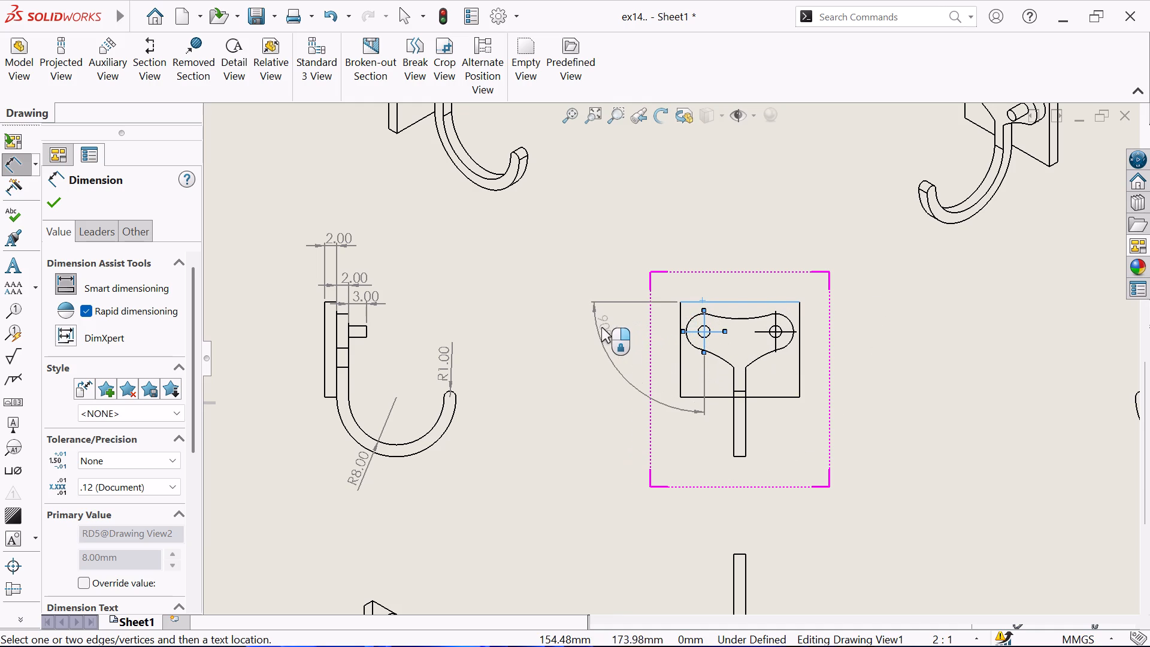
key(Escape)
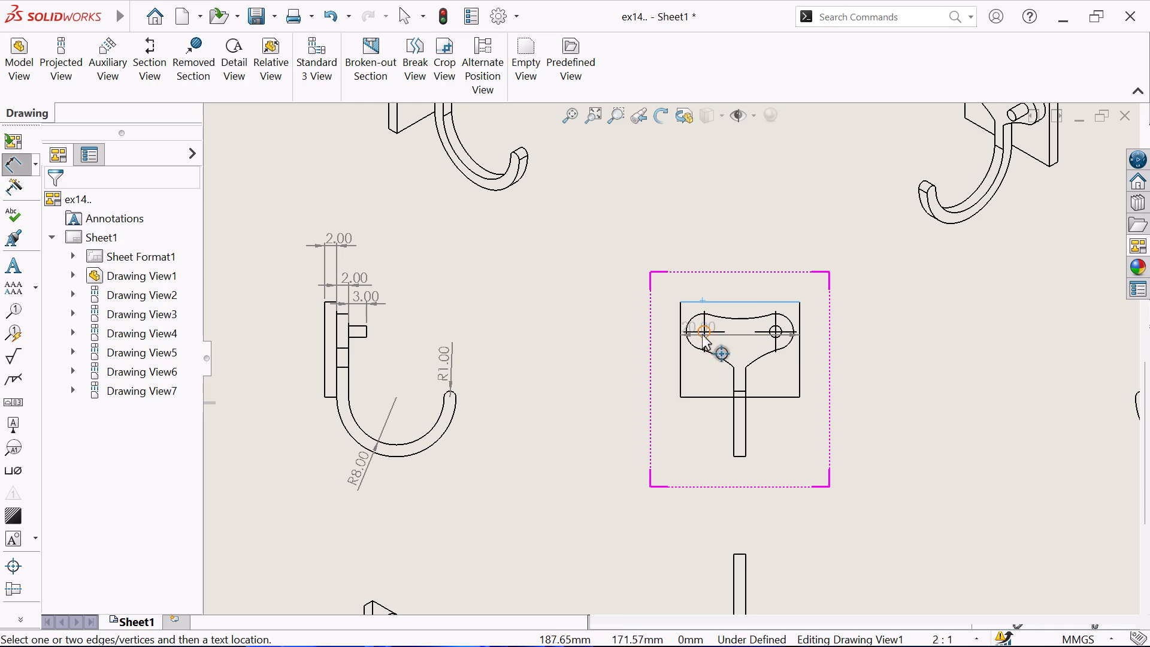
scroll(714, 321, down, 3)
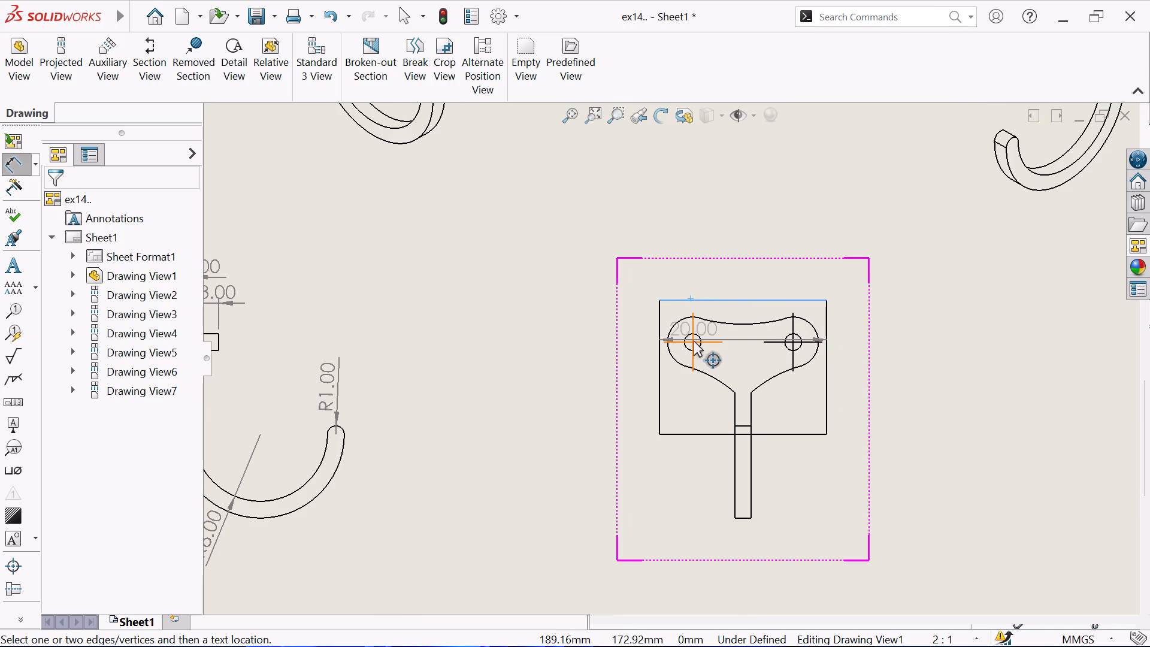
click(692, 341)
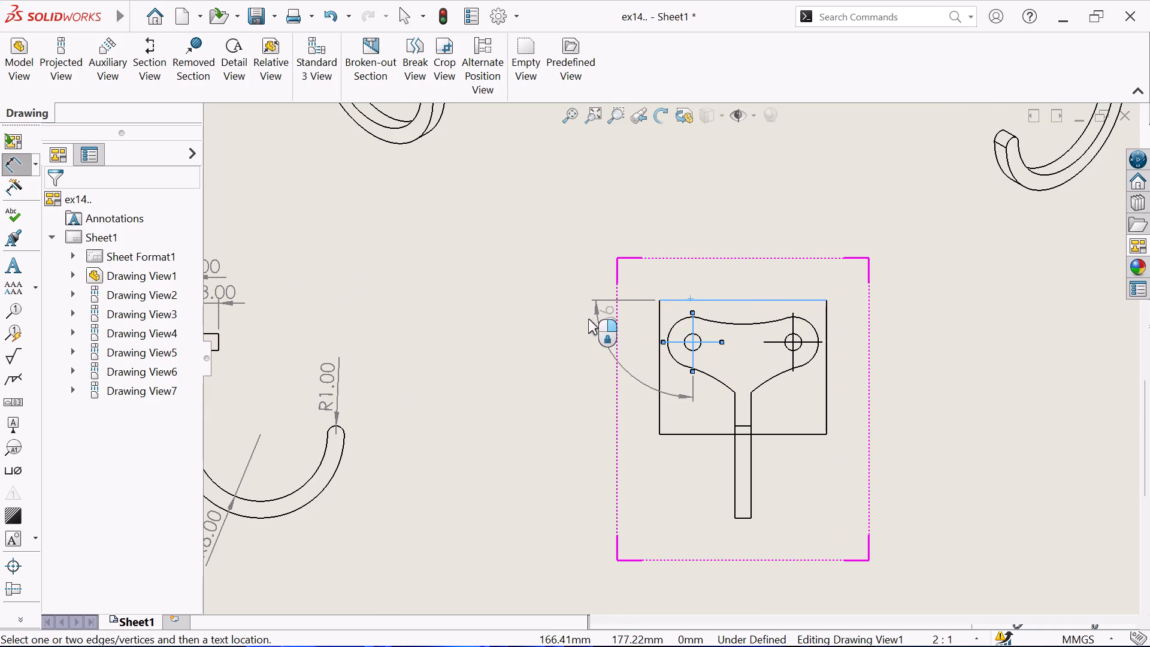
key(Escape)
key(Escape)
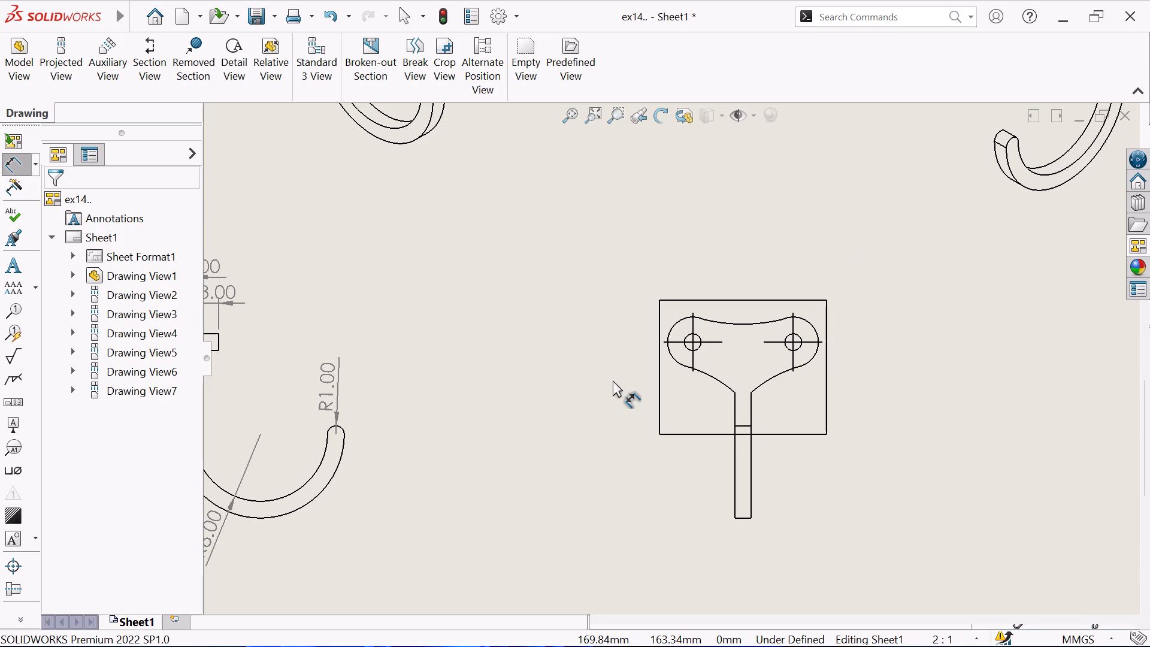
In the front view, dimension the vertical distance from the plate's top edge to the left pin's centre.
click(676, 340)
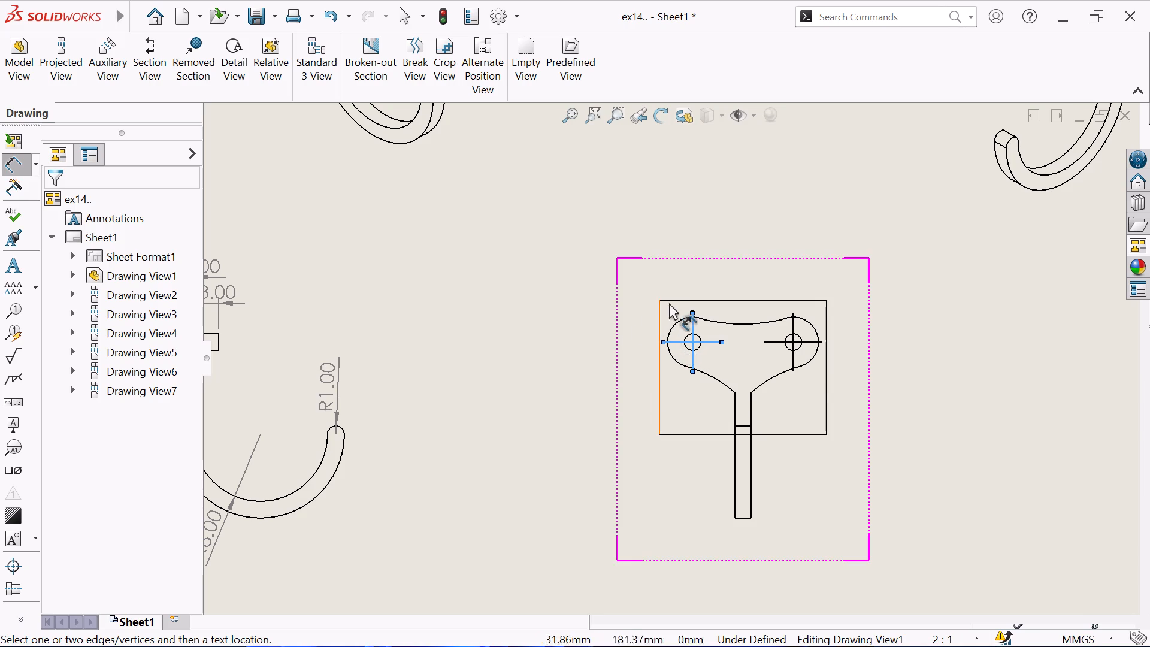
click(677, 300)
click(588, 318)
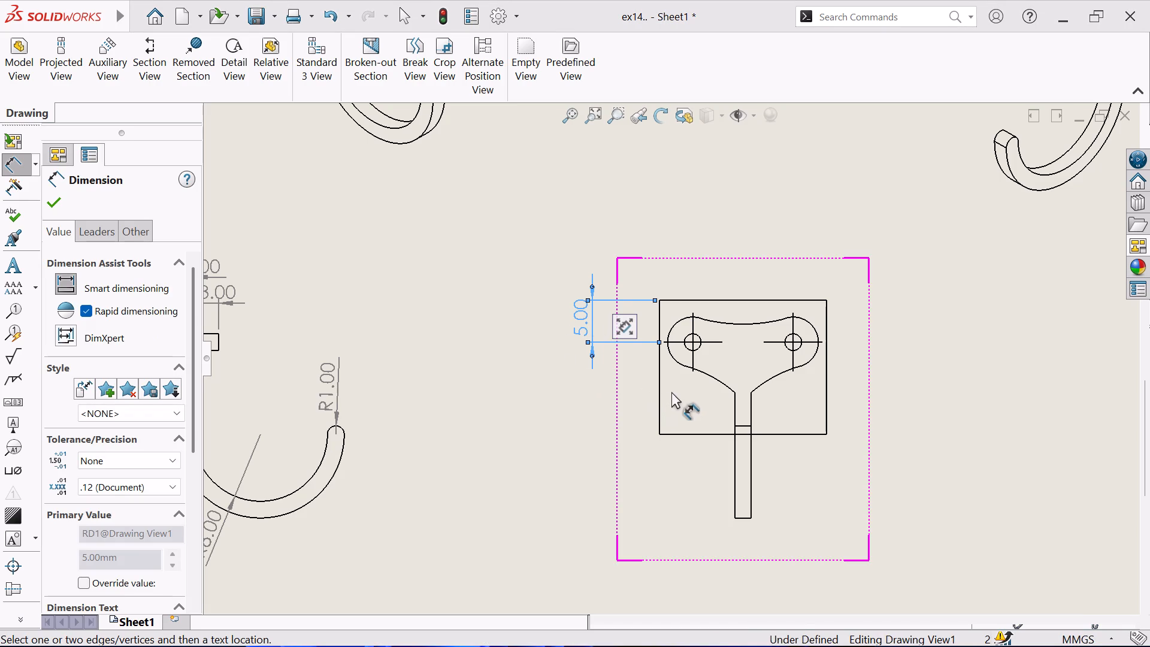
Dimension the radius of the boss's left rounded end and the diameter of the left pin in the front view.
click(674, 361)
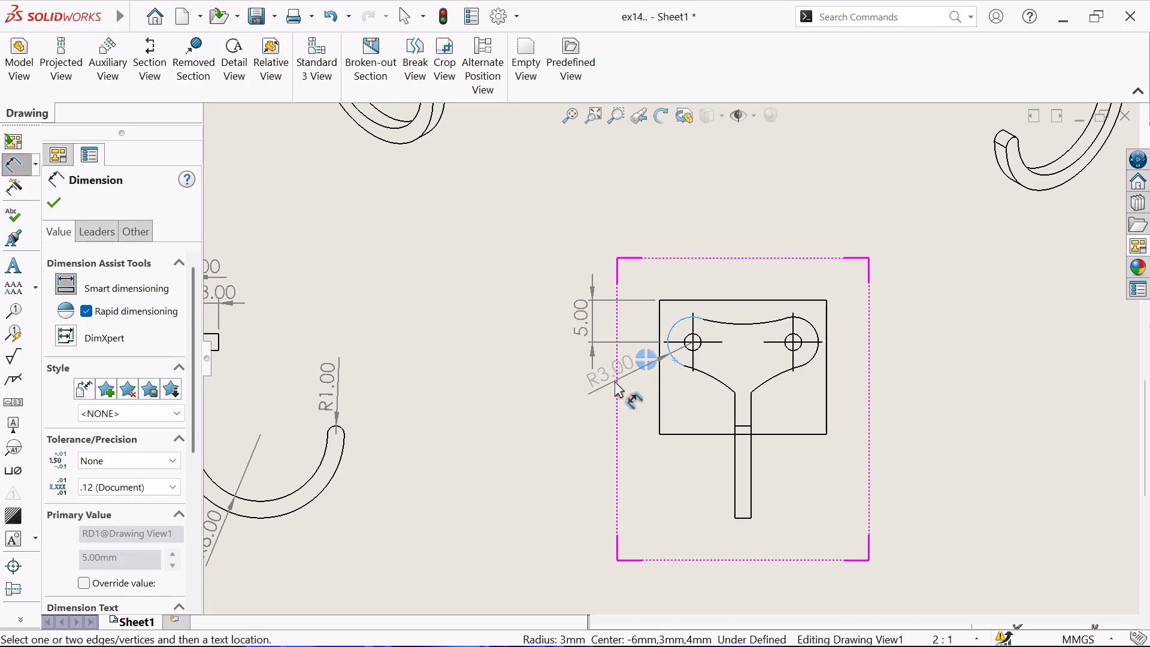
click(615, 381)
click(699, 347)
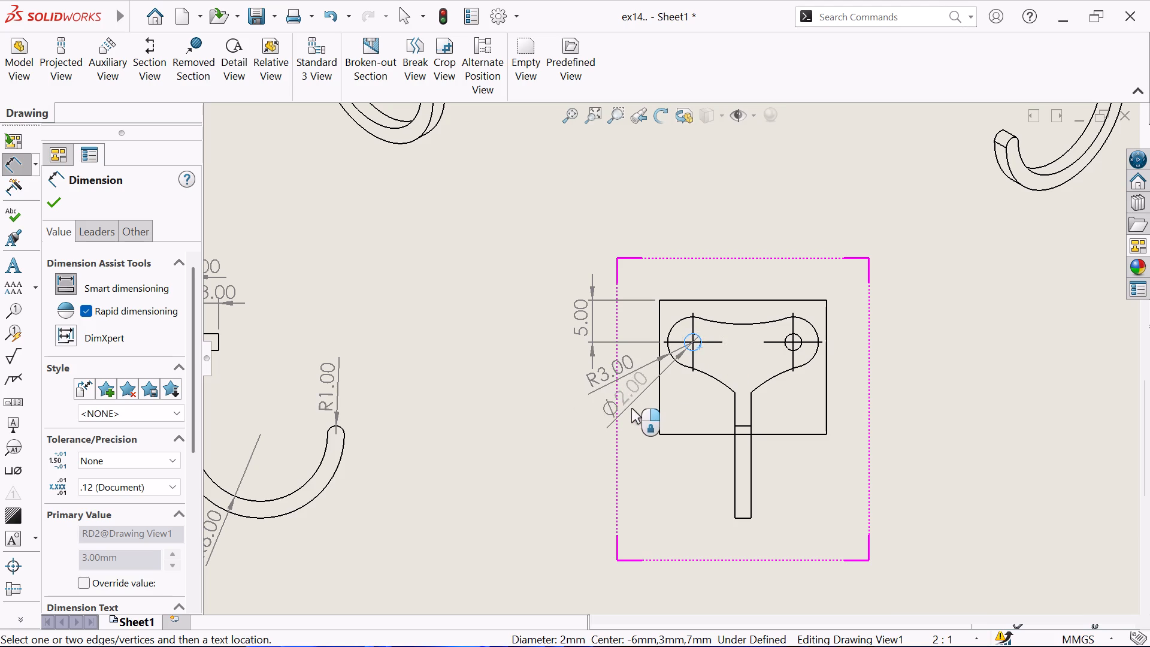
click(631, 407)
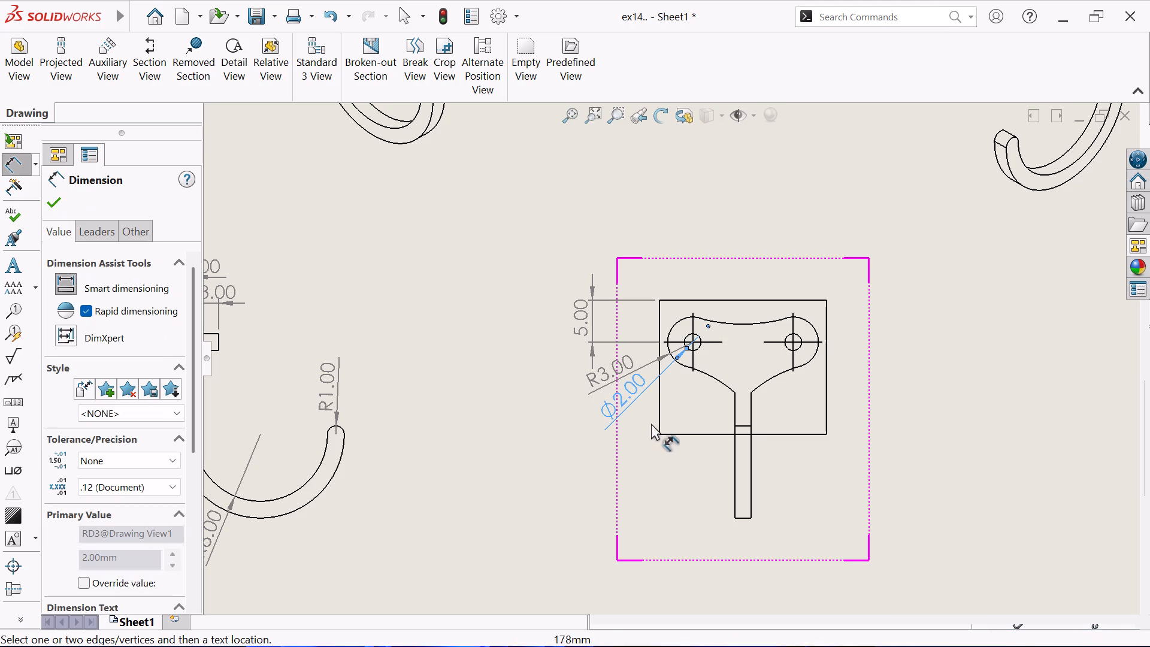
Dimension the radii of the boss's lower-right flank arc and its concave upper edge in the front view.
click(770, 380)
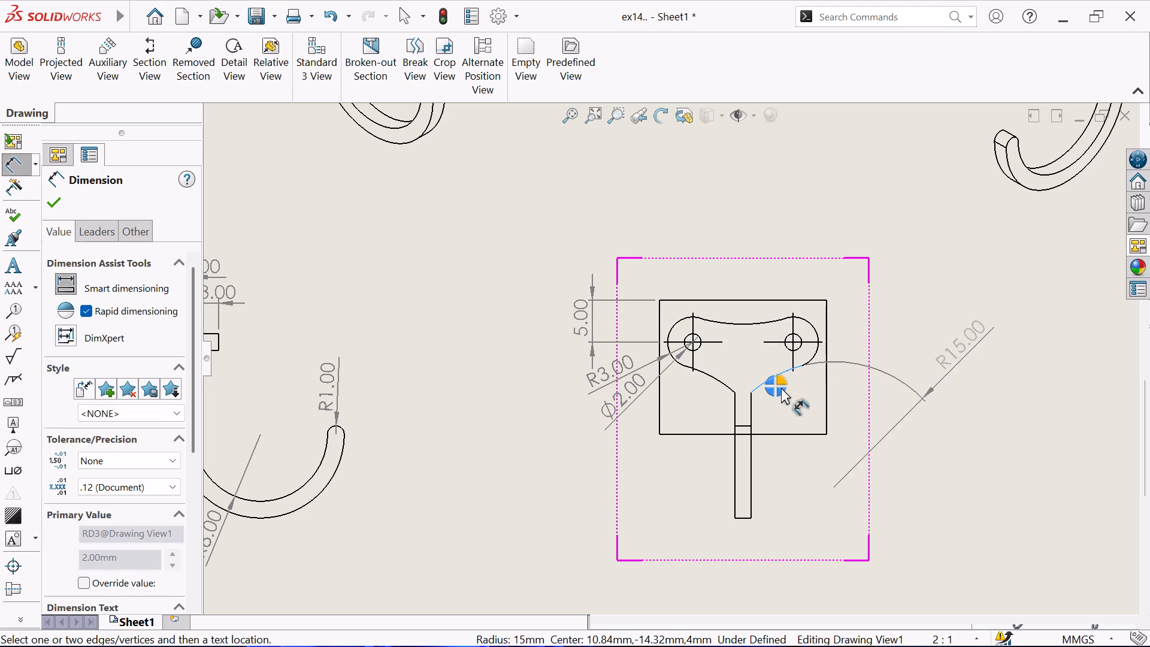
click(761, 385)
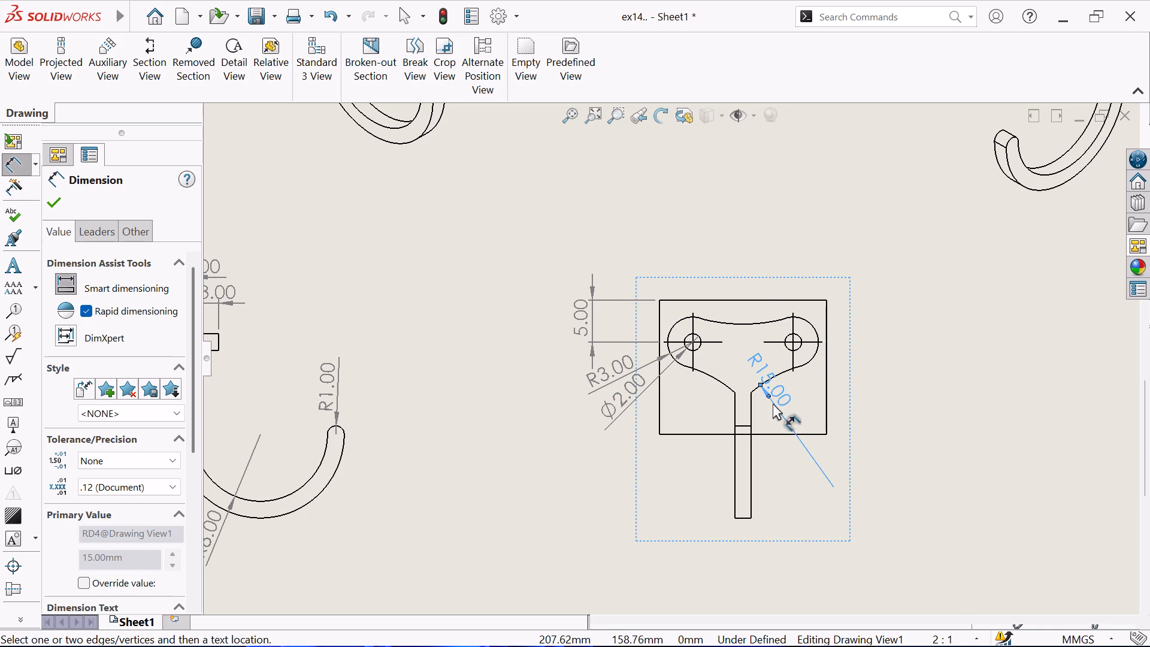
click(752, 323)
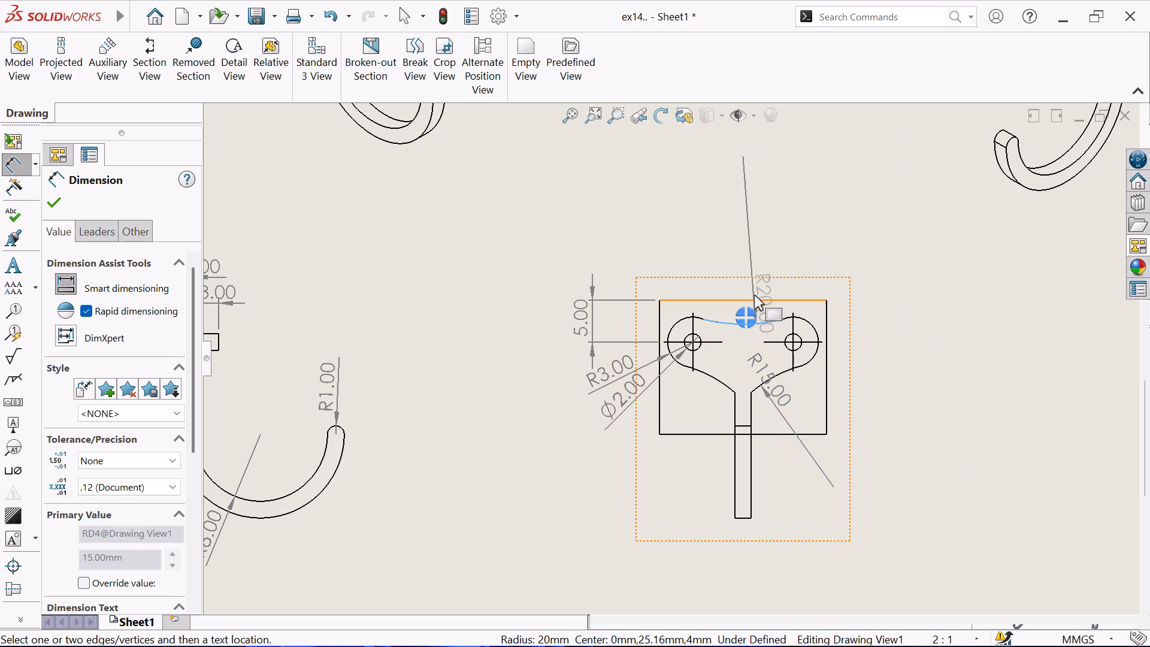
click(745, 283)
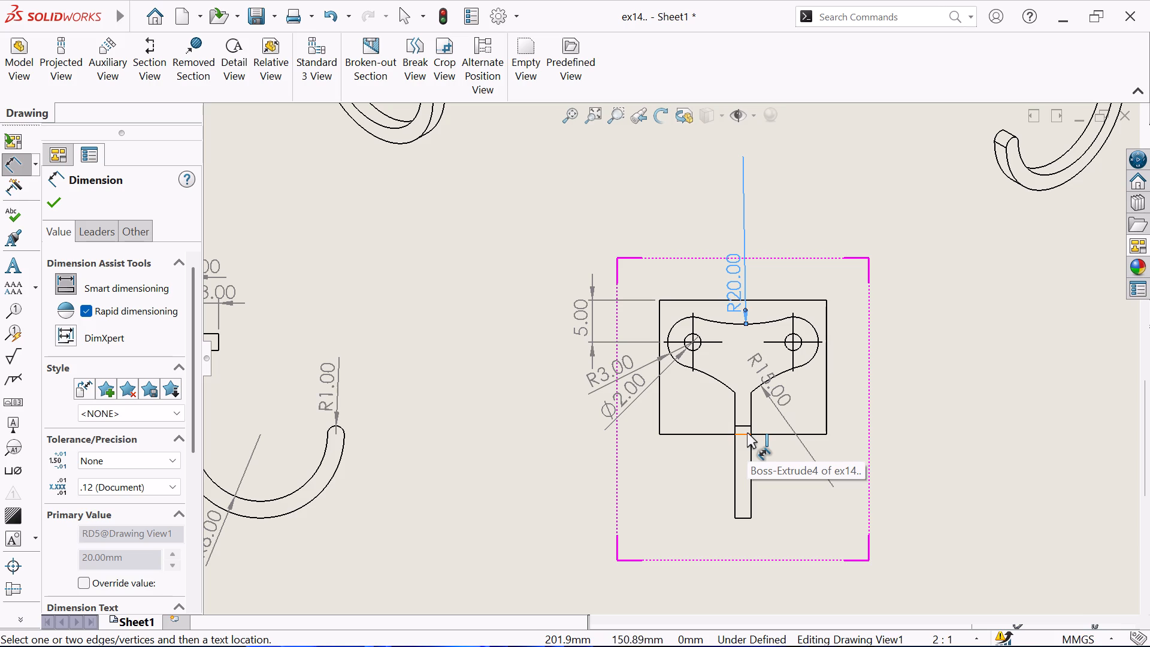
Dimension the base plate's height beside its right edge in the front view.
click(827, 316)
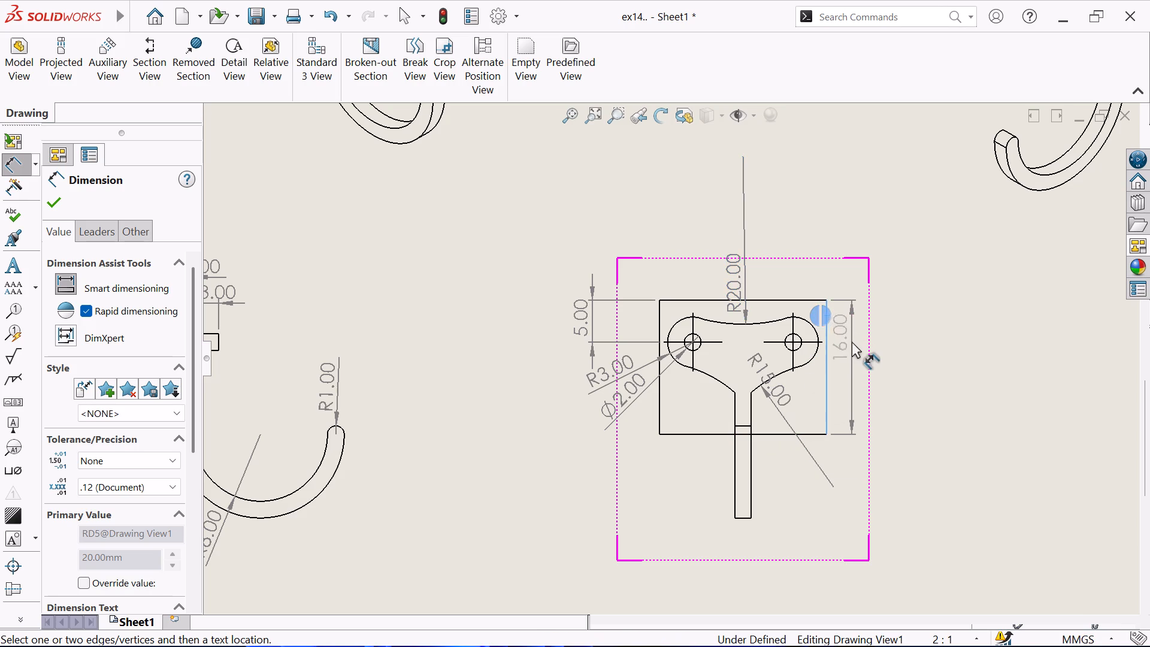
click(852, 359)
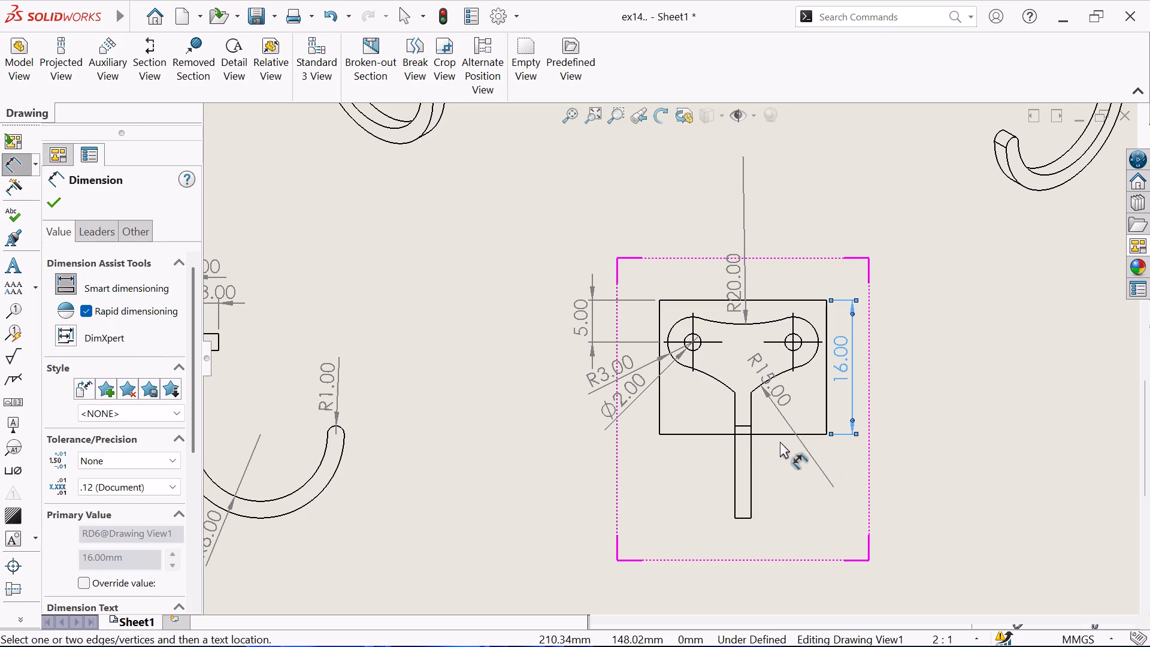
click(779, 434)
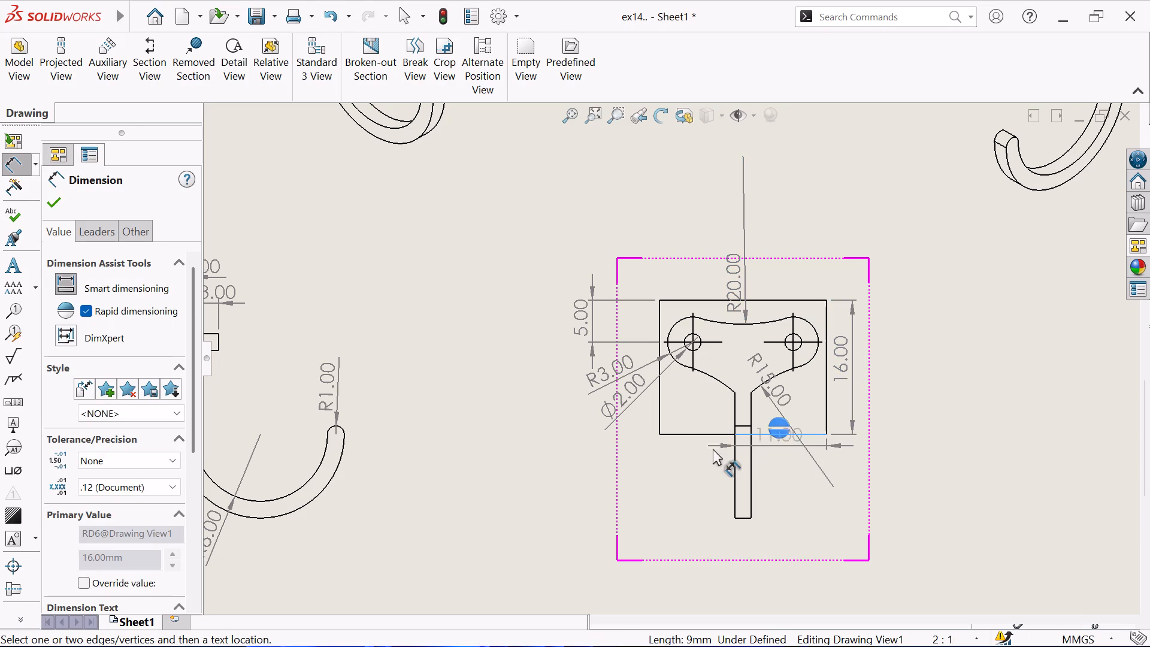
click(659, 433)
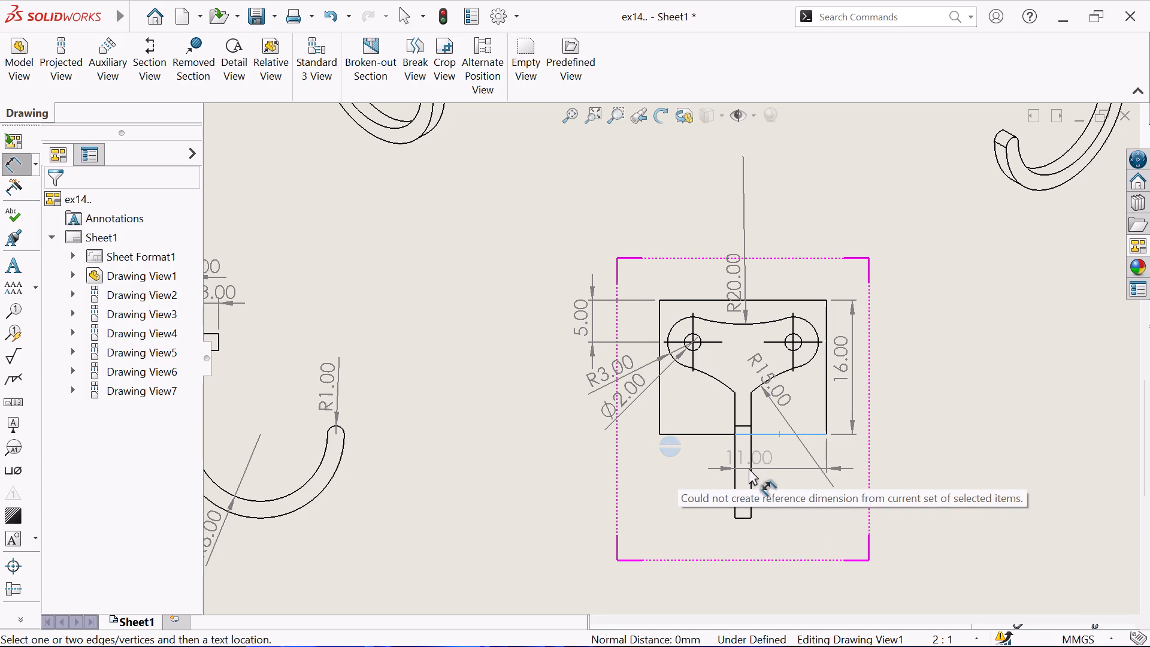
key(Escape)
Dimension the base plate's overall width between its two lower corners, placed below the plate in the front view.
click(659, 436)
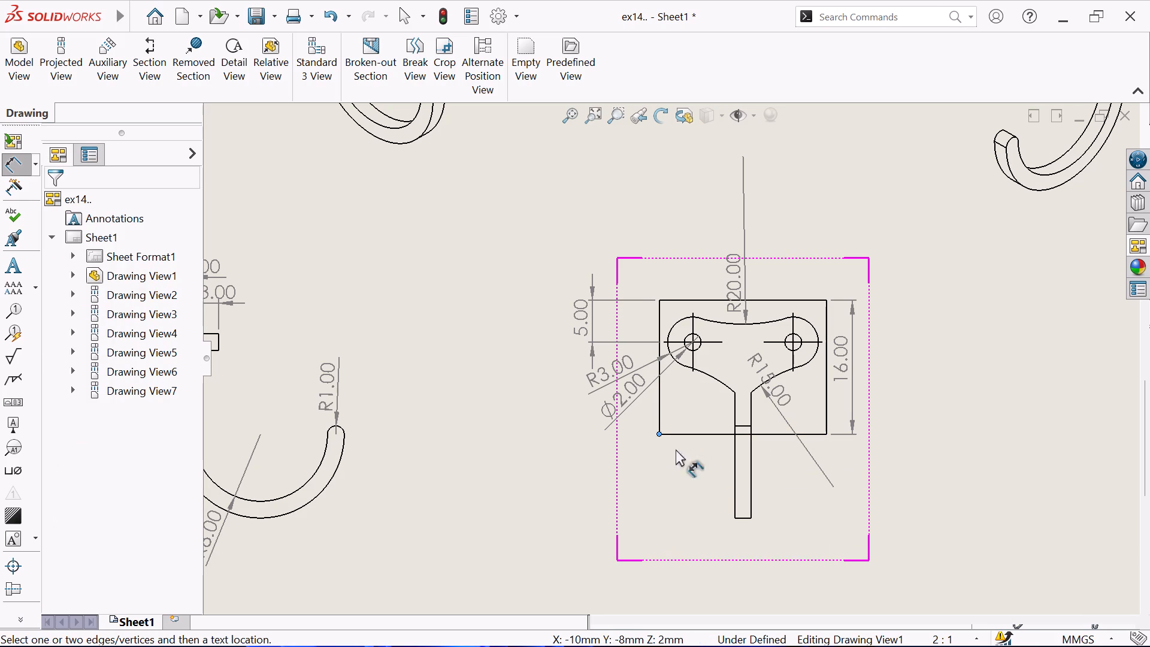
click(827, 435)
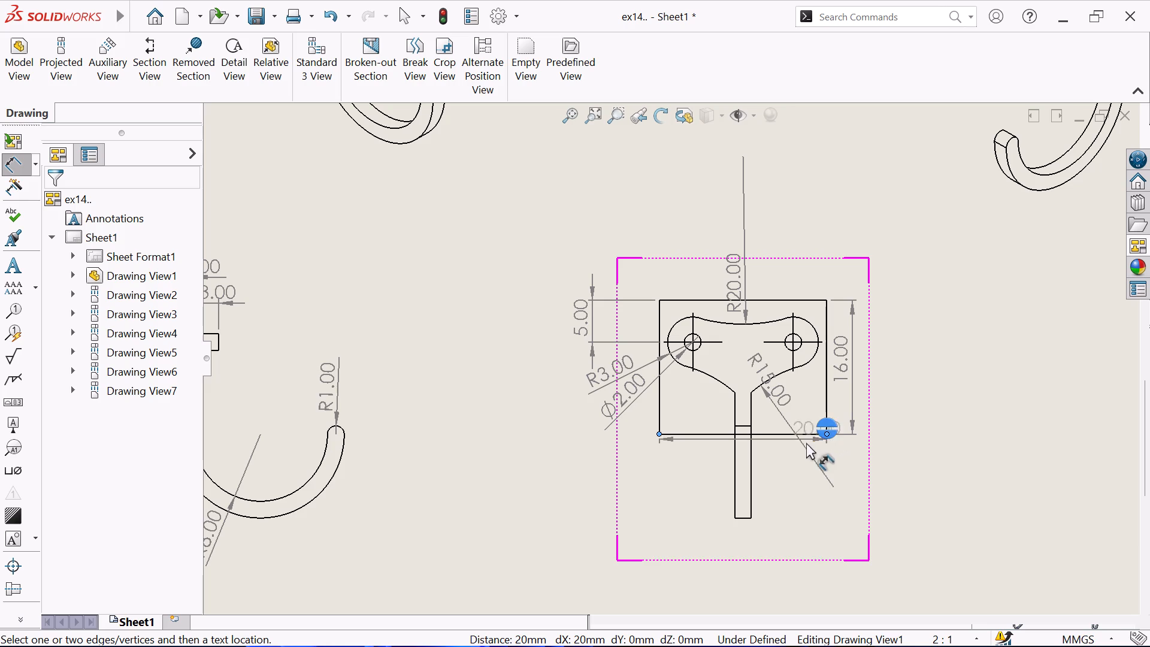
click(726, 476)
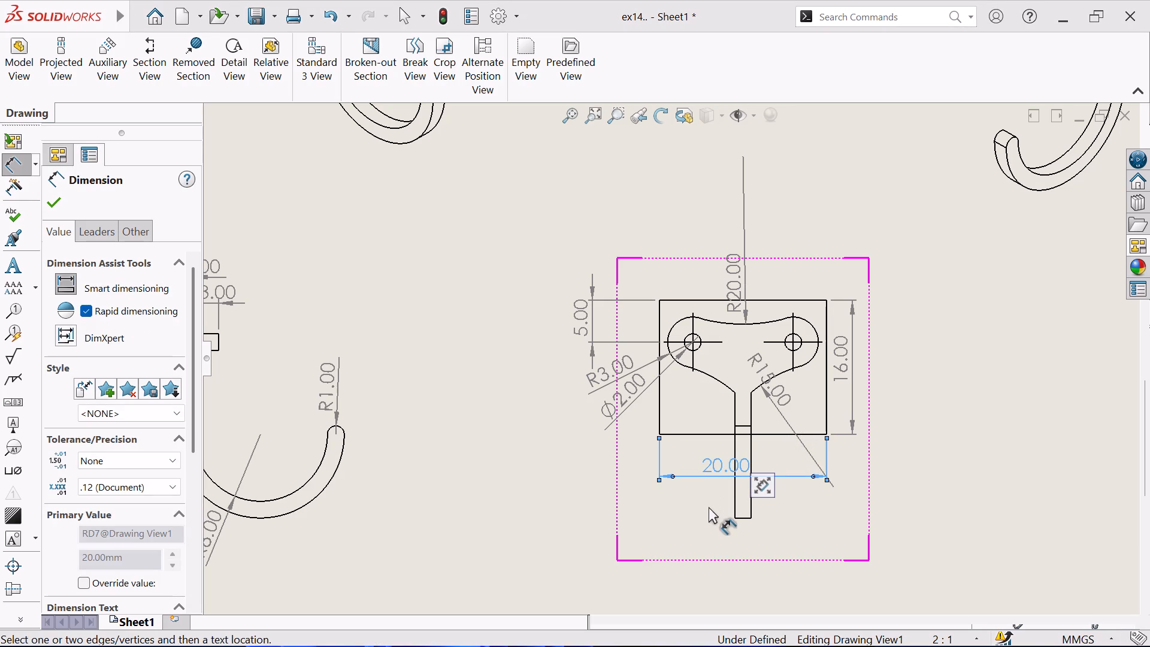
key(Escape)
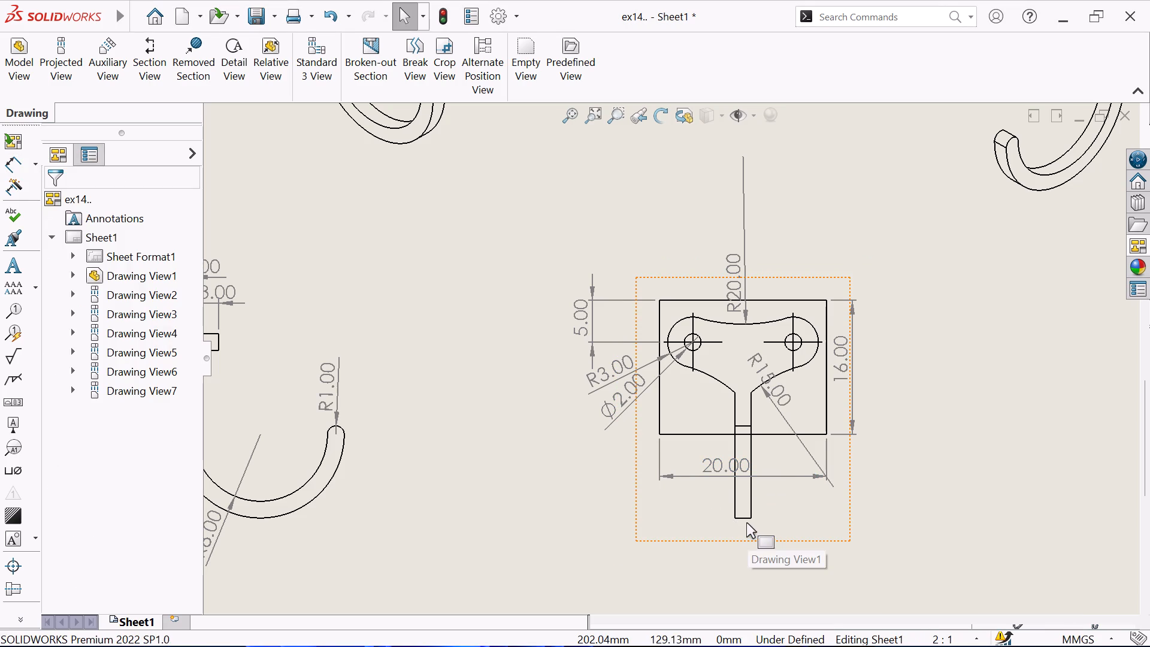
Dimension the hook stem's width at its bottom end in the front view.
click(6, 161)
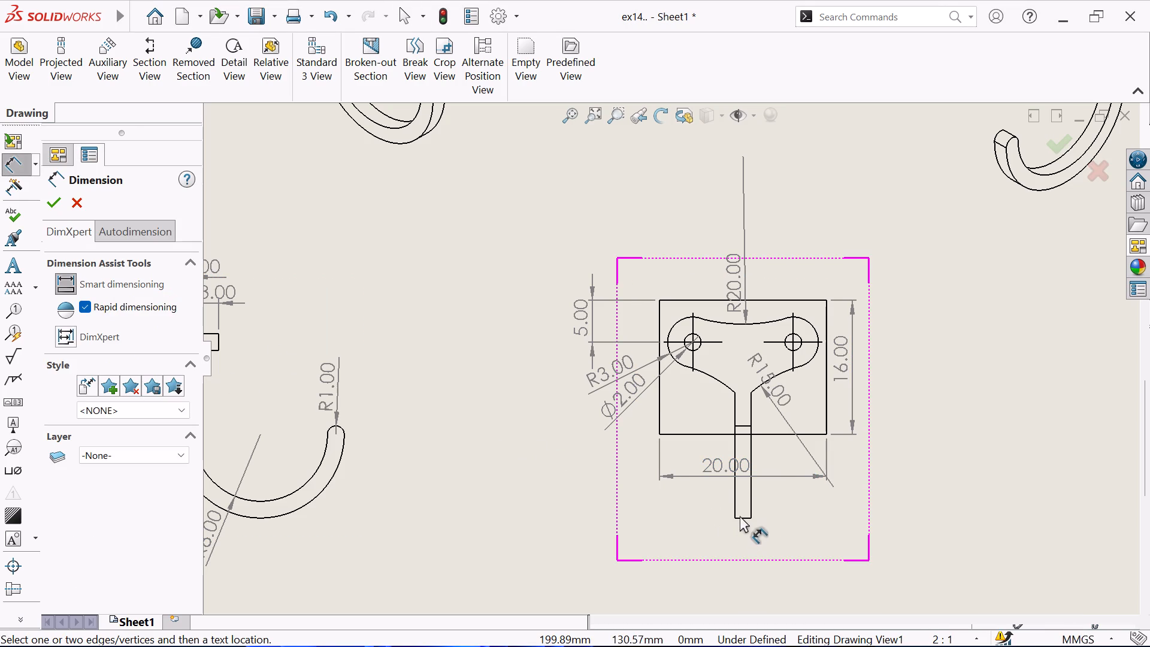
click(742, 519)
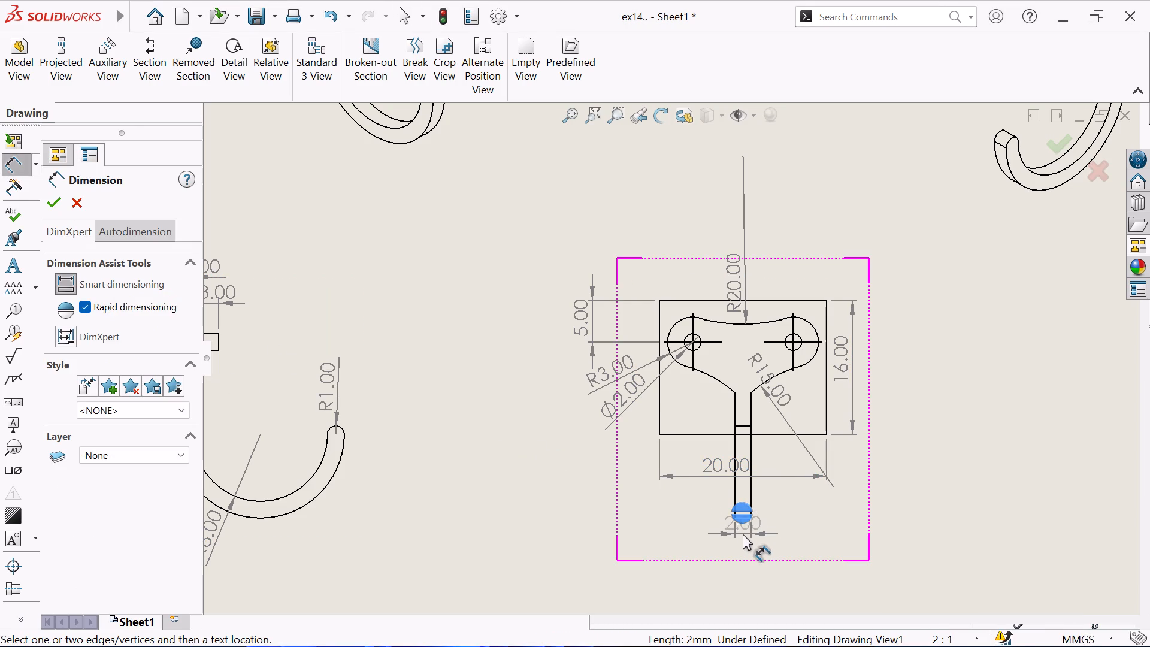
click(743, 541)
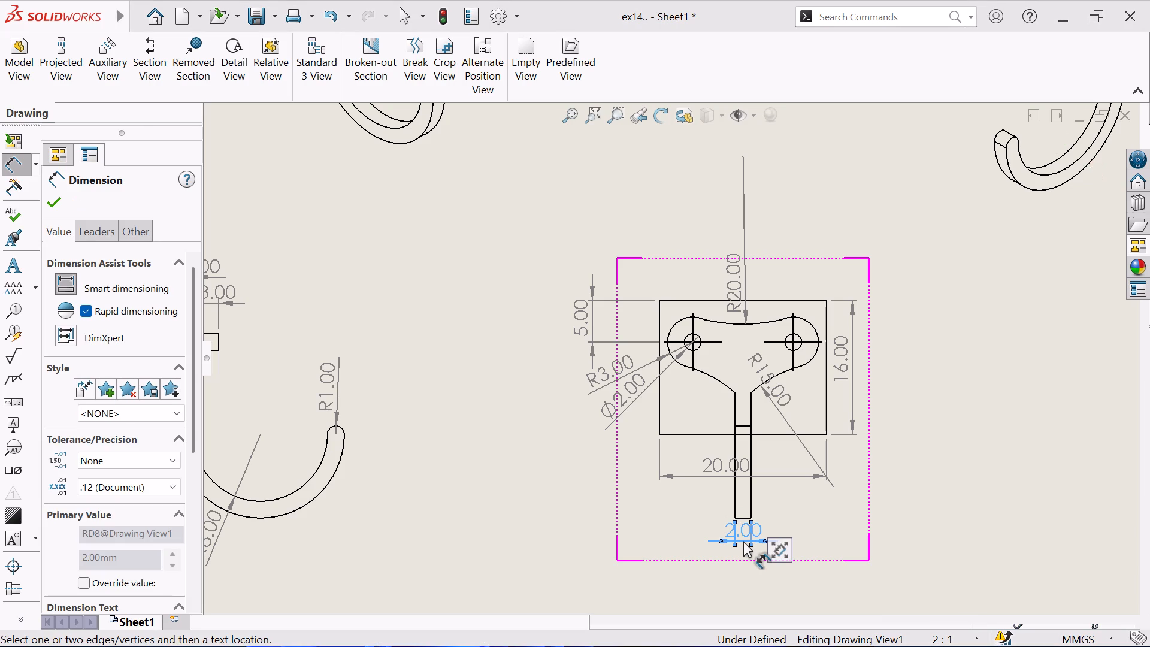
click(55, 201)
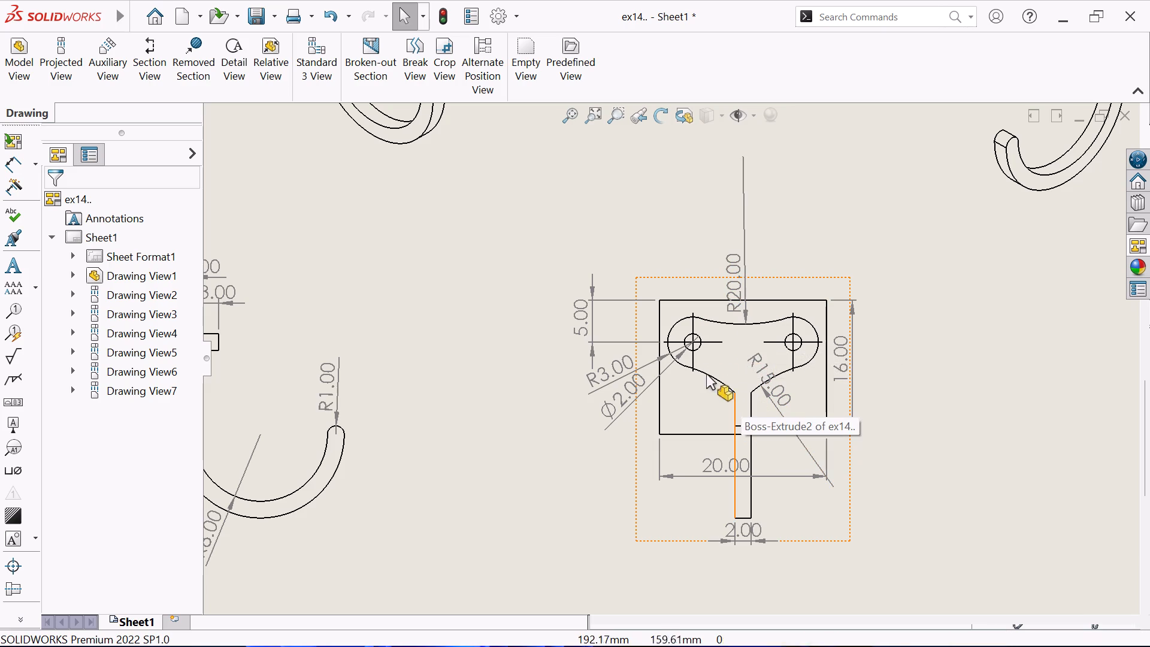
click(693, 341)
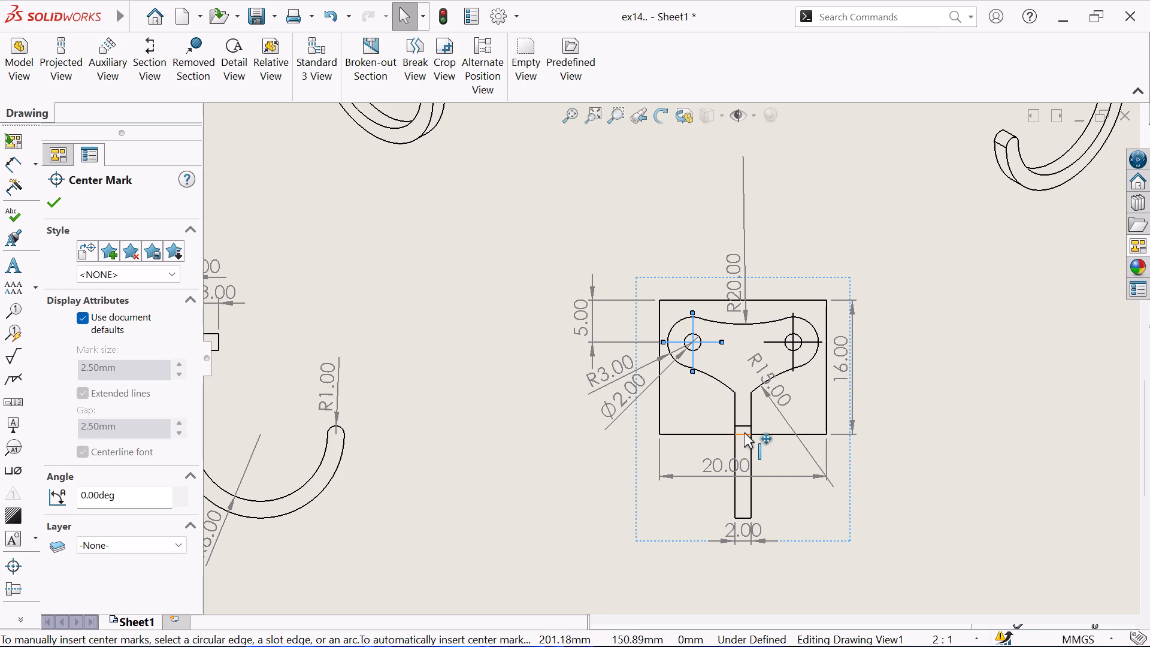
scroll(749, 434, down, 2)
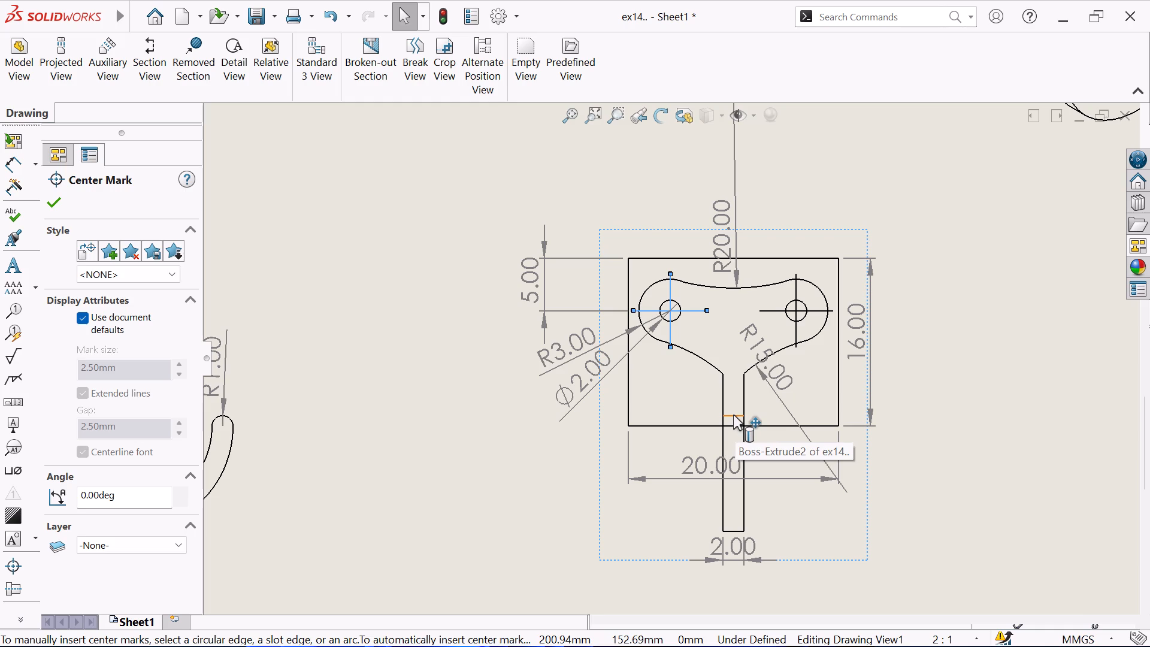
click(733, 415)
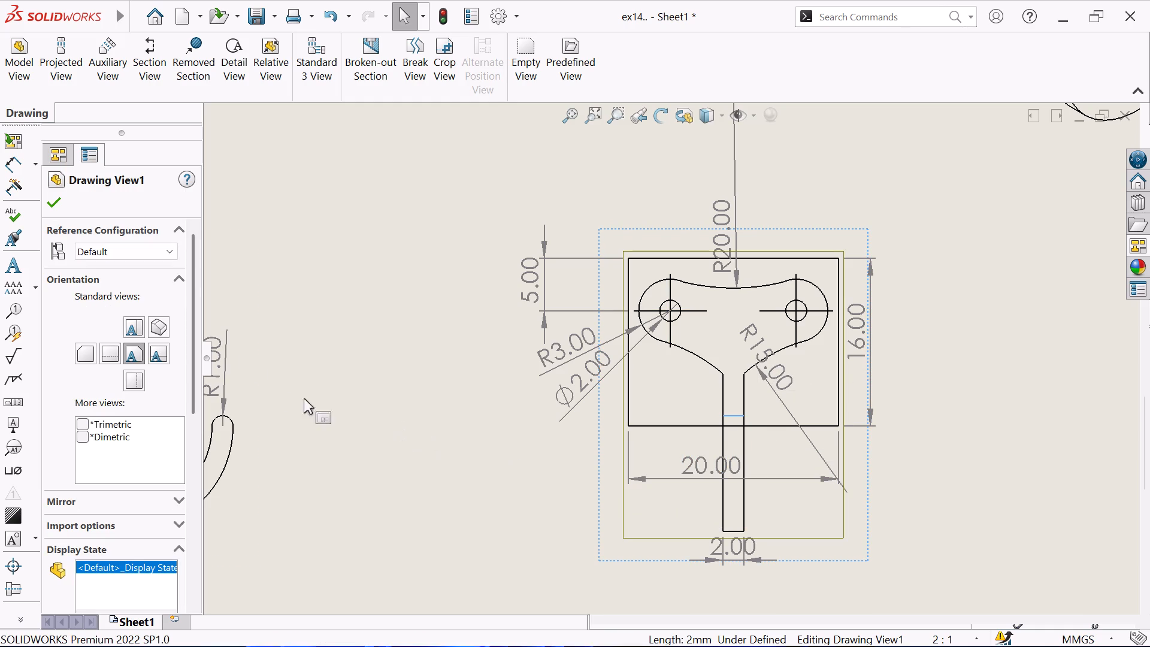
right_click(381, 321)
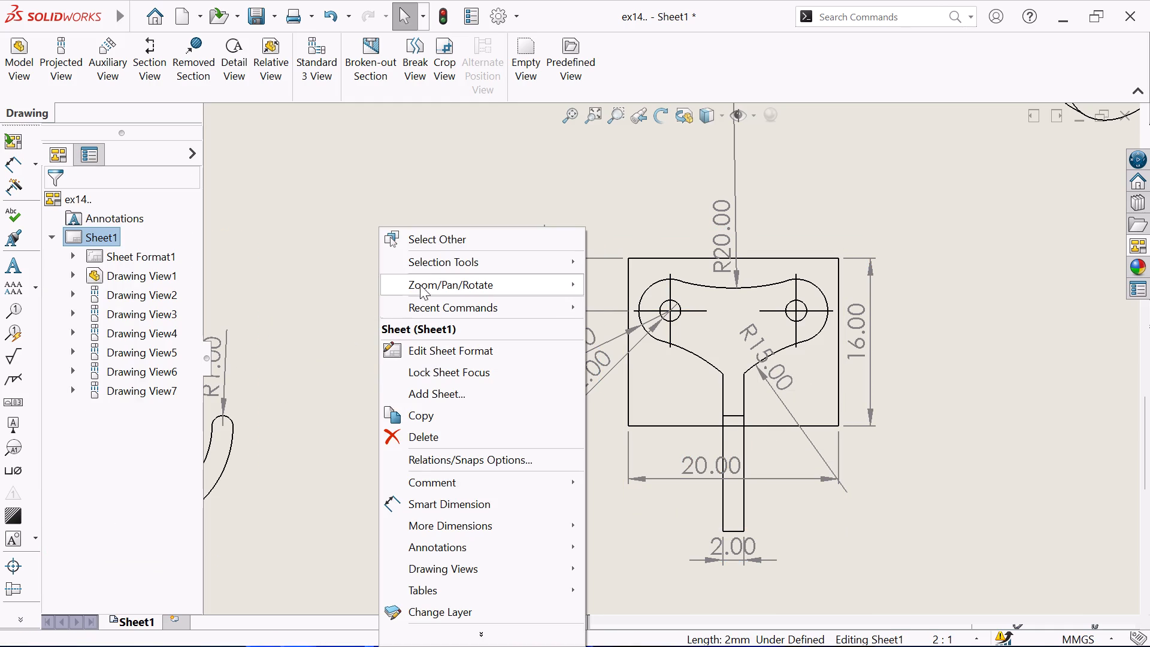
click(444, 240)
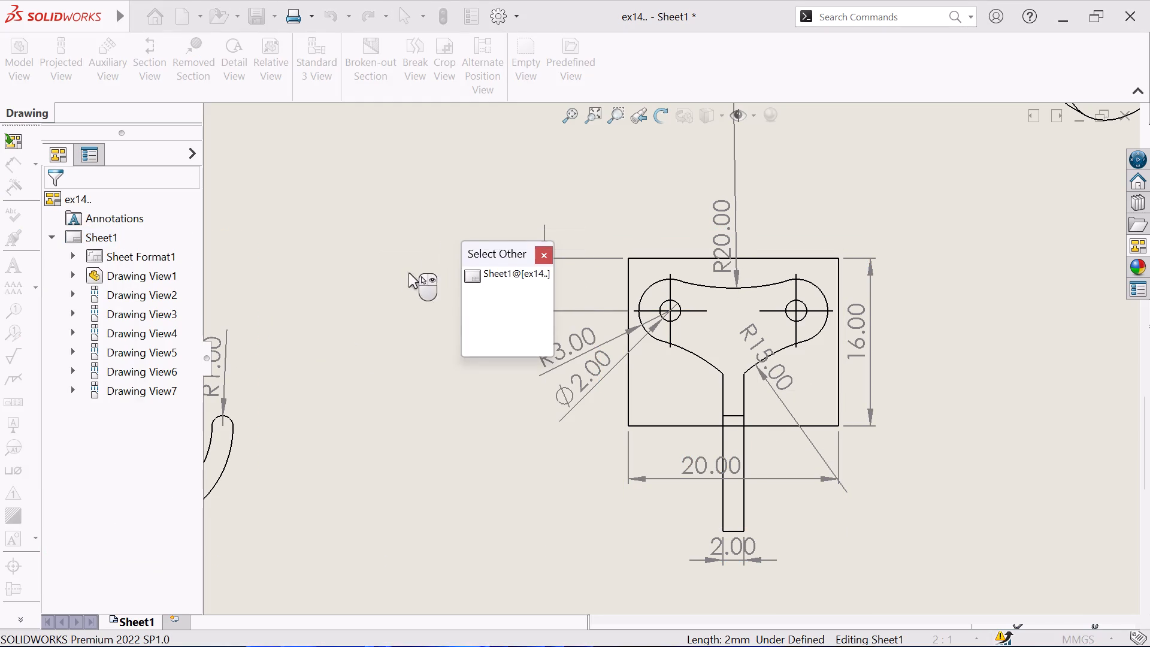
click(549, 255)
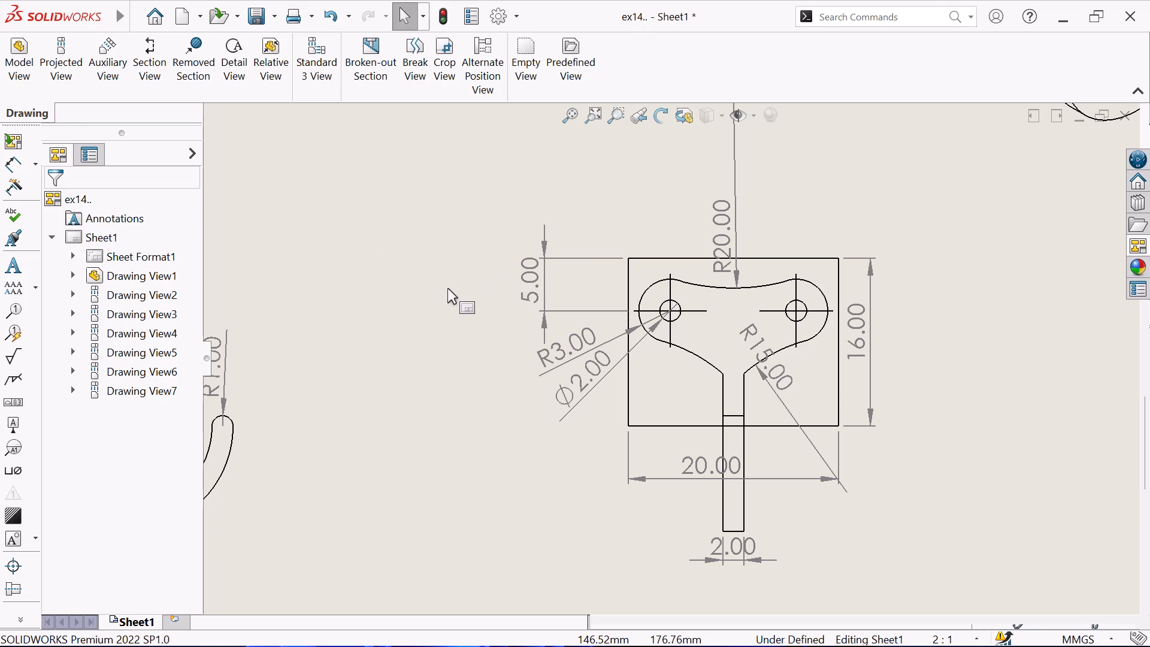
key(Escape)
Review the whole A3 sheet, checking the dimensioned front and side views and the pictorial views.
scroll(465, 364, up, 6)
scroll(594, 368, up, 1)
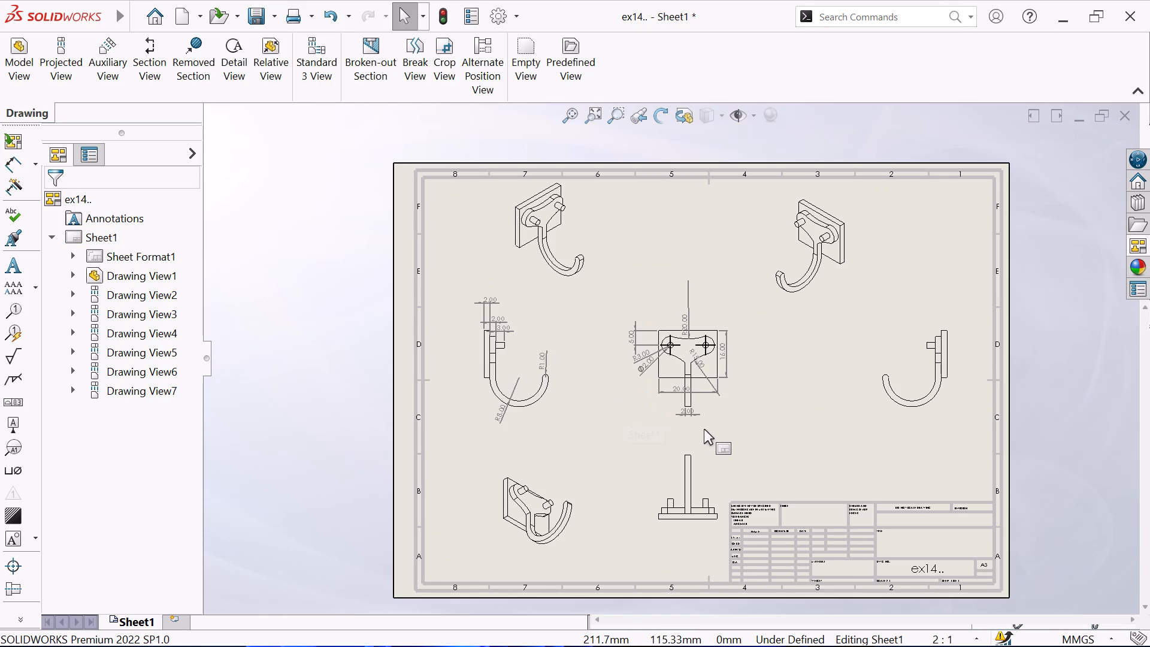
scroll(677, 405, down, 1)
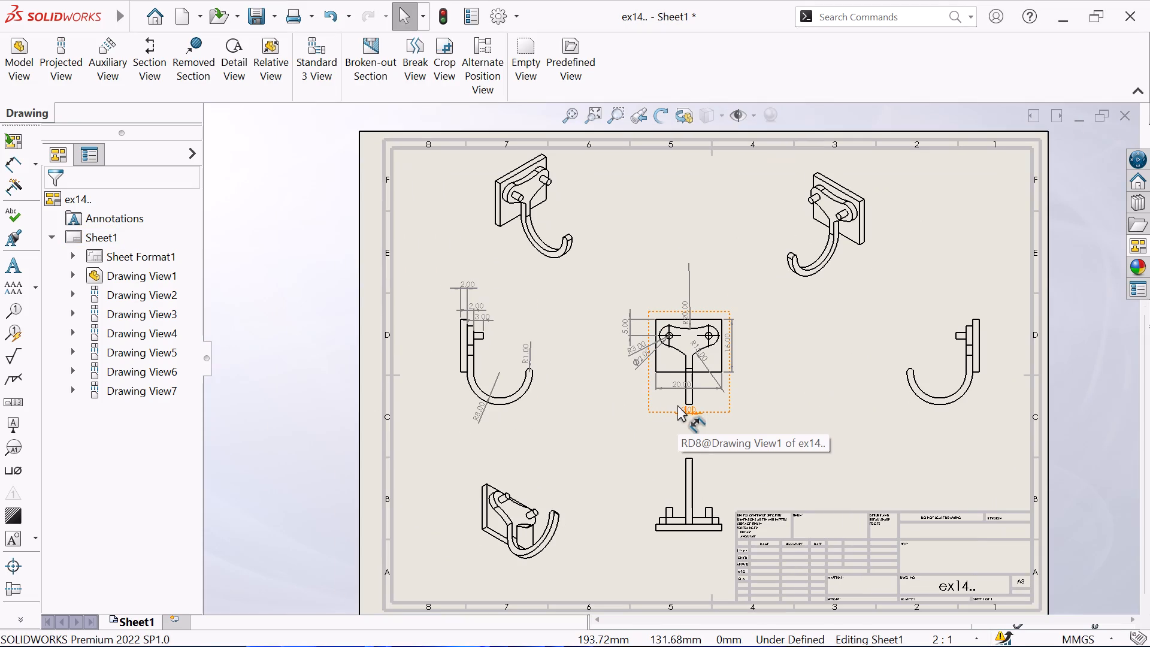
scroll(604, 347, down, 1)
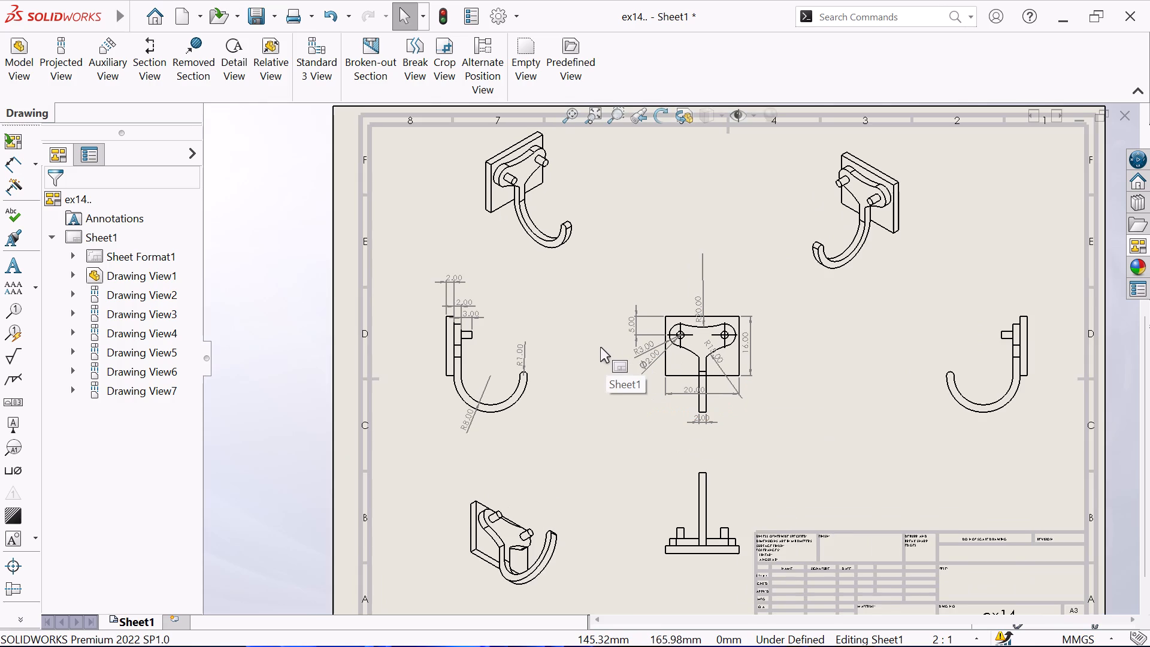
scroll(595, 346, down, 1)
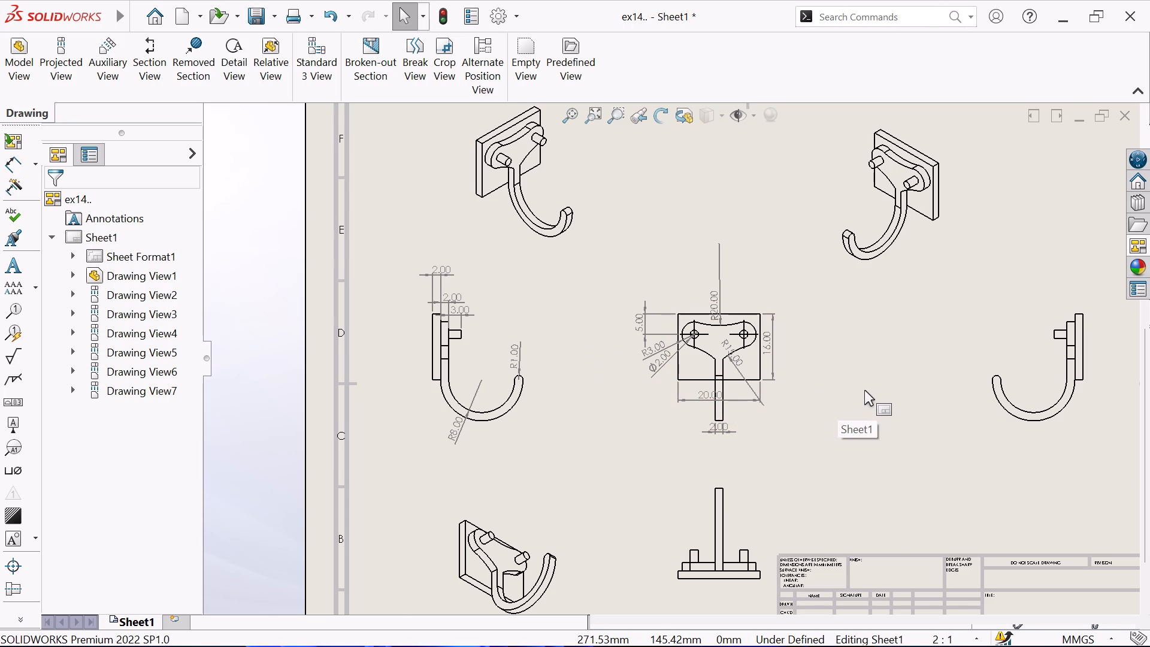
scroll(864, 390, up, 2)
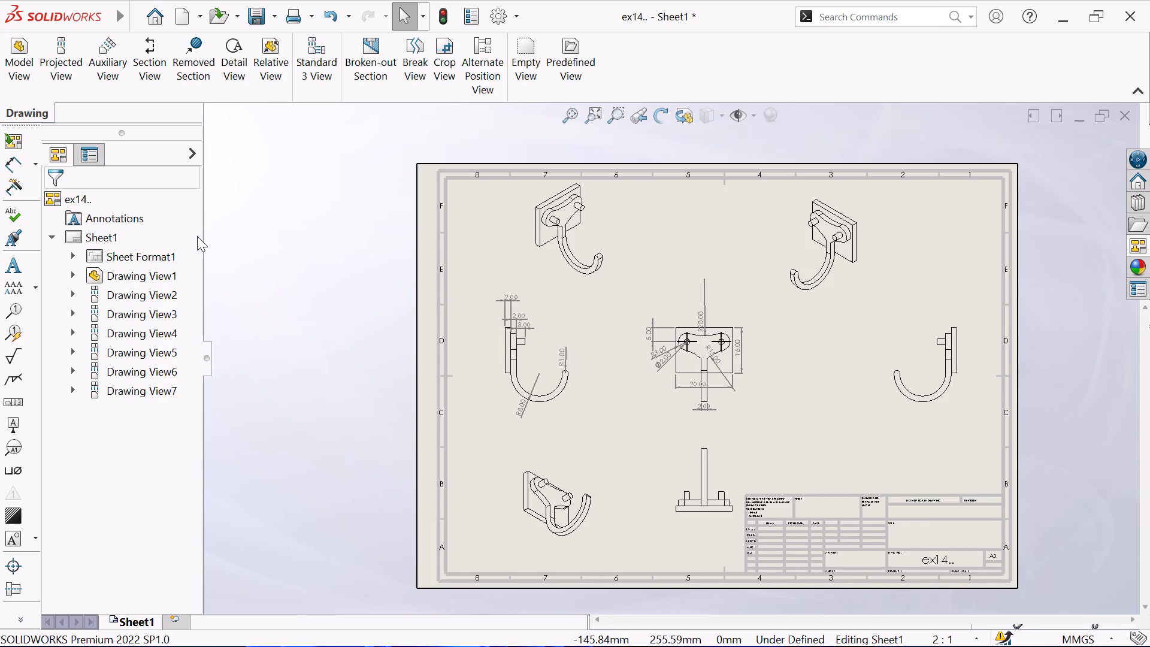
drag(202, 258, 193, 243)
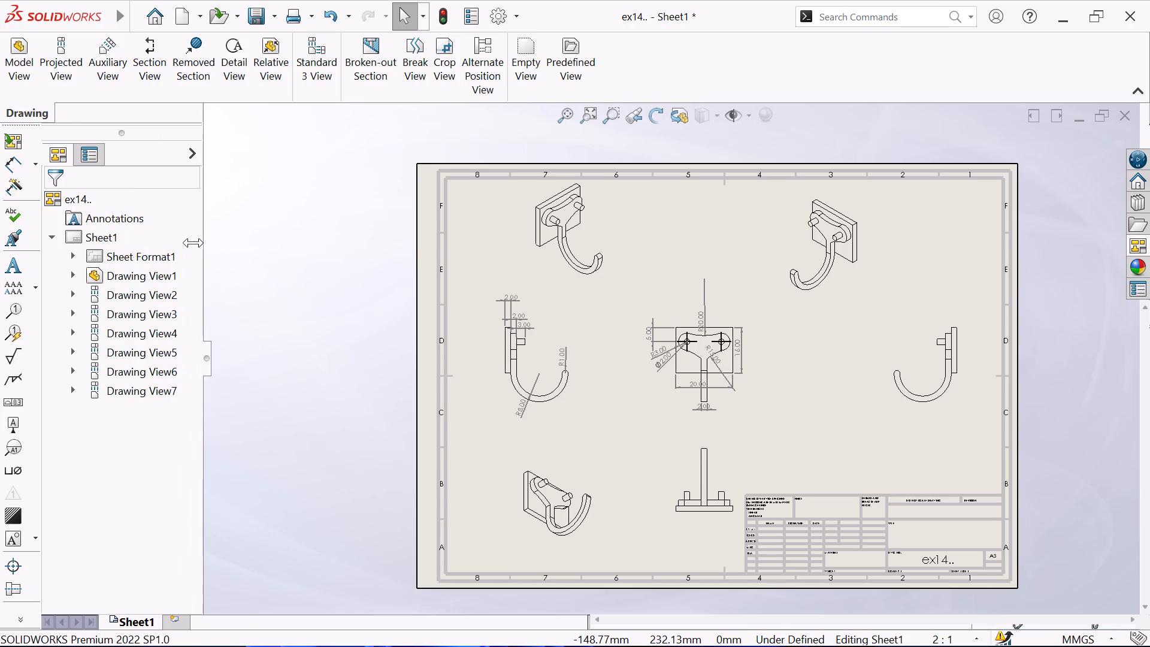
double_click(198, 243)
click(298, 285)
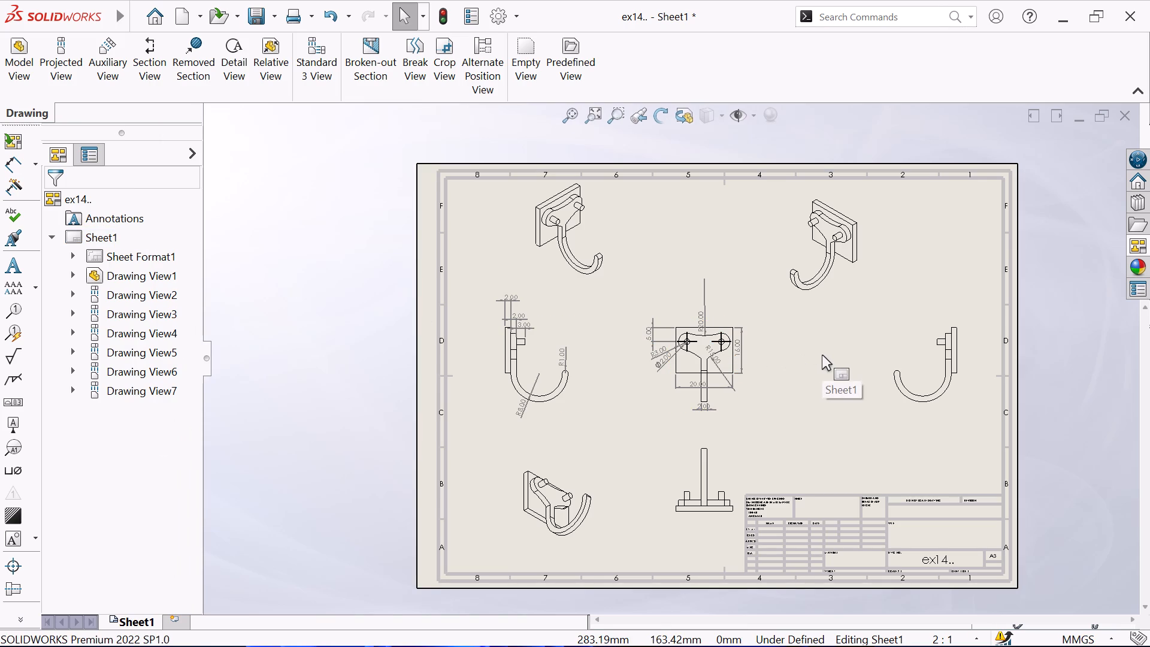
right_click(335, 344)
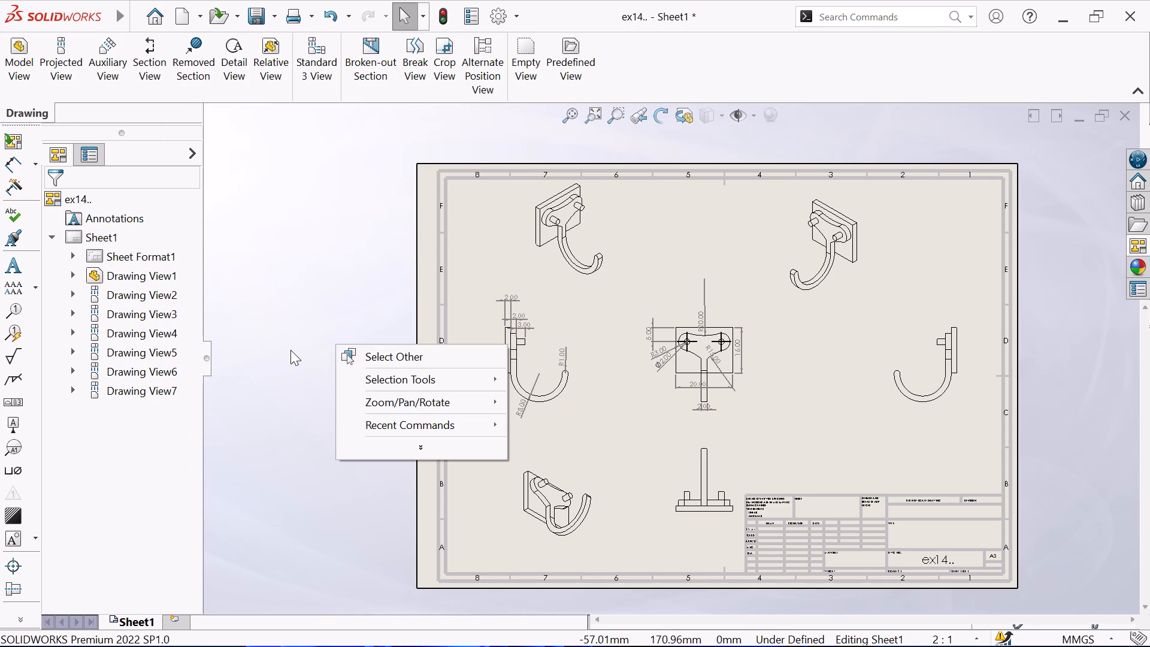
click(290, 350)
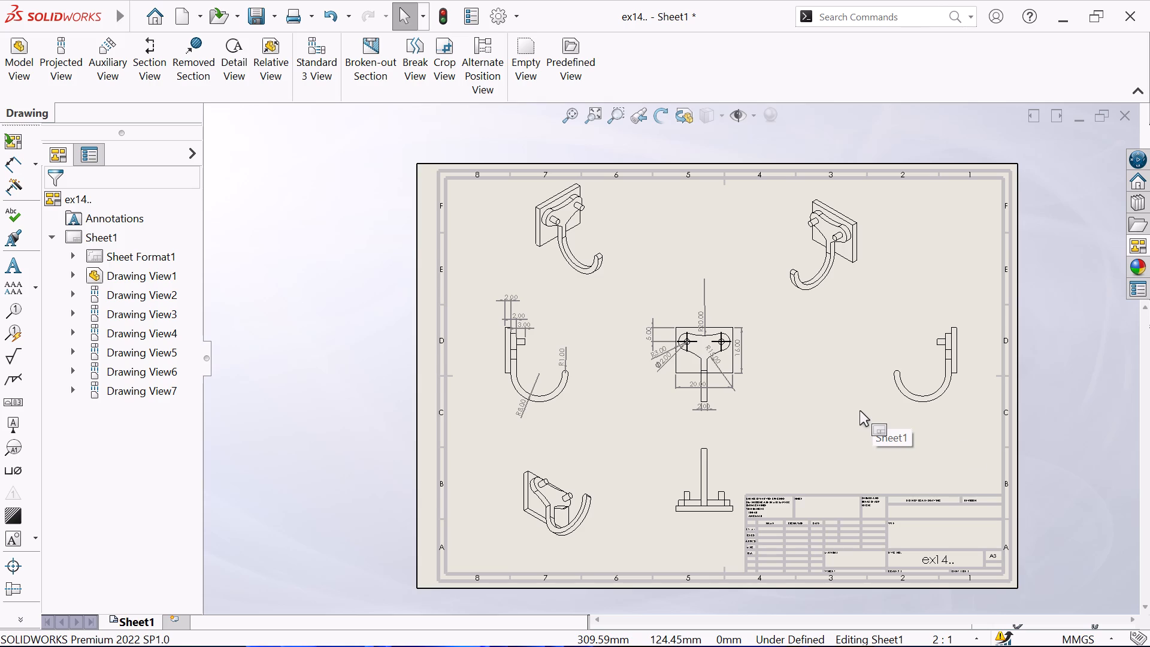
Examine the front view's dimensions up close, and check the layout of all views on the sheet.
scroll(1036, 406, up, 1)
scroll(925, 373, down, 1)
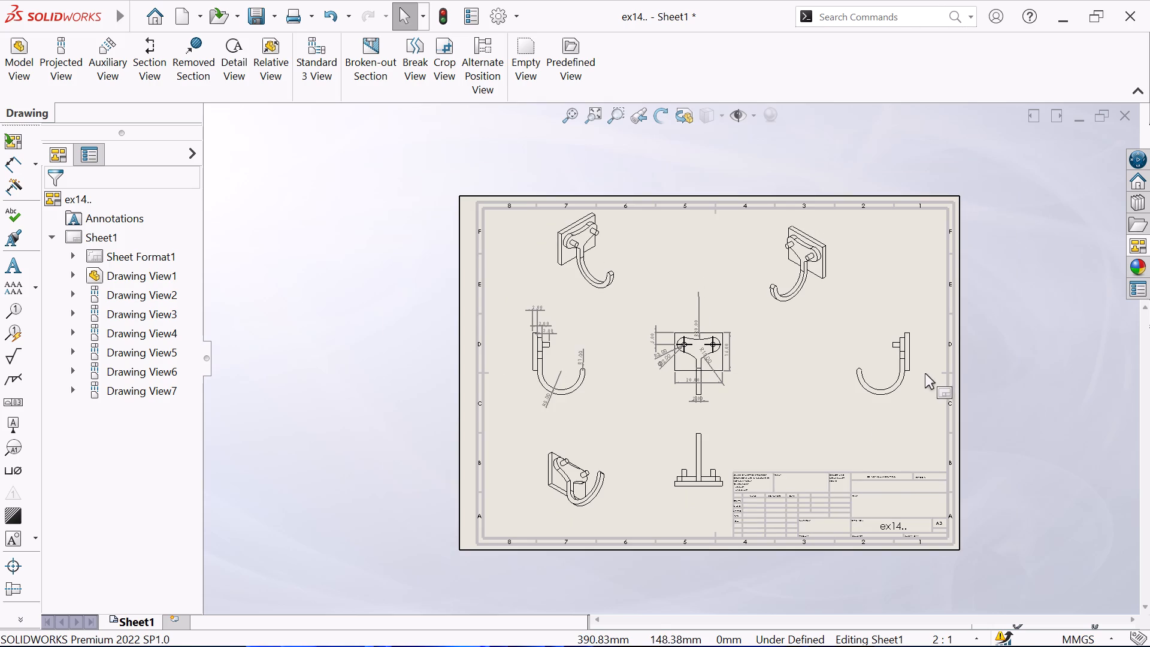
scroll(761, 373, down, 1)
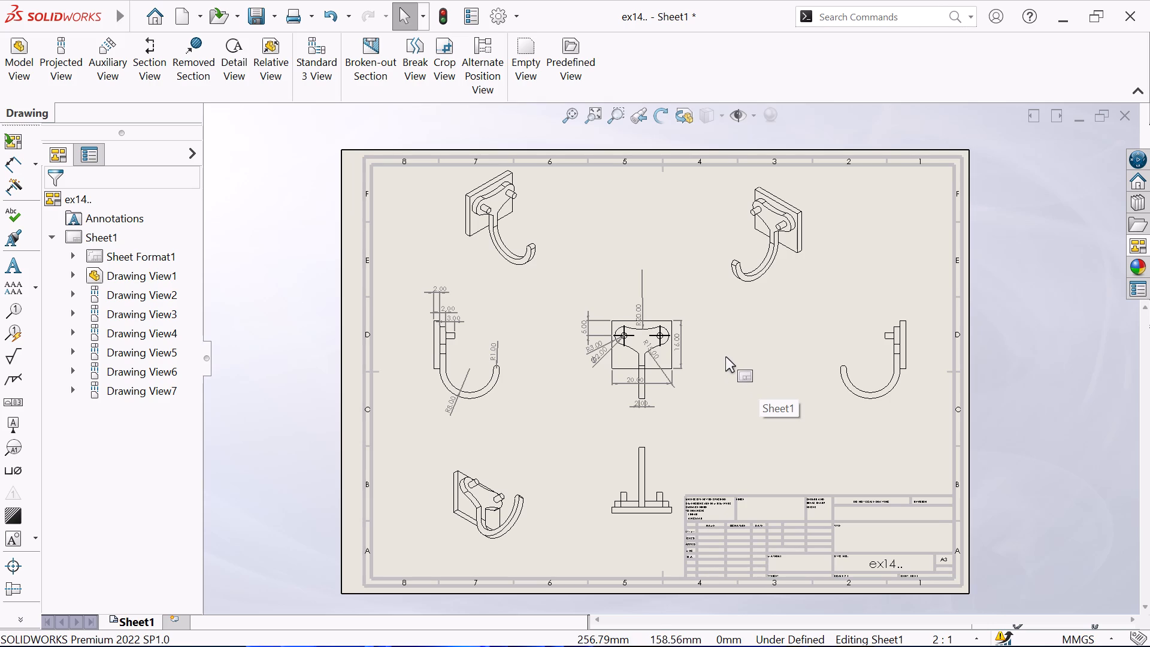
scroll(725, 356, down, 1)
scroll(627, 344, down, 2)
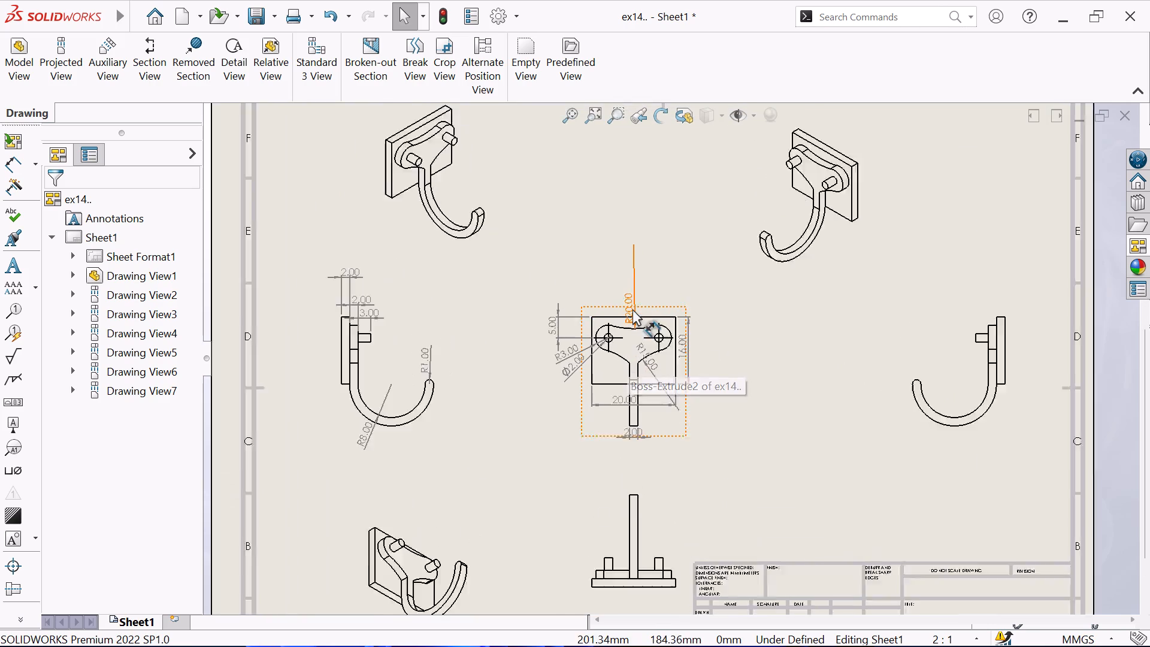
scroll(632, 309, down, 1)
scroll(678, 294, down, 2)
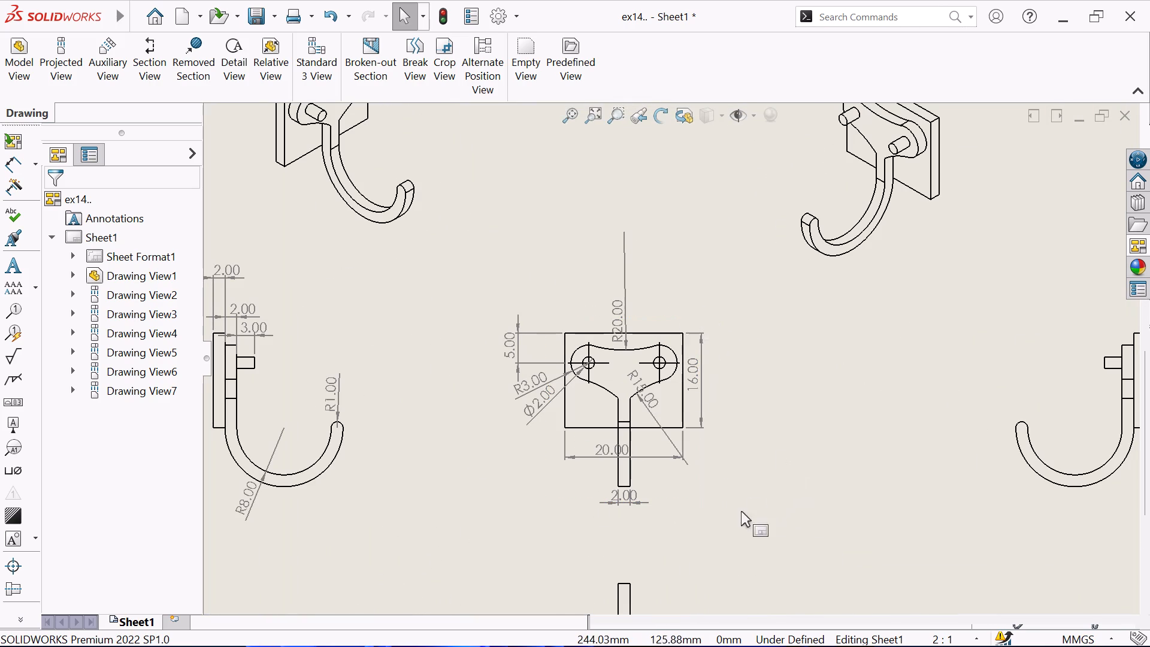
scroll(517, 500, up, 3)
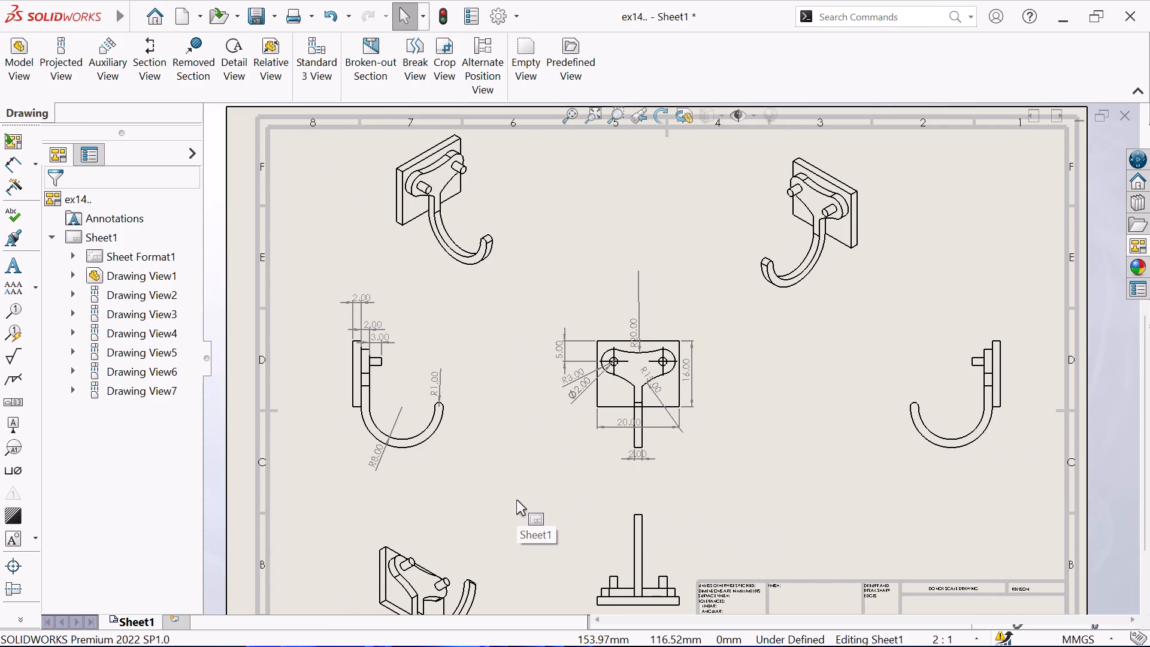
scroll(516, 500, up, 1)
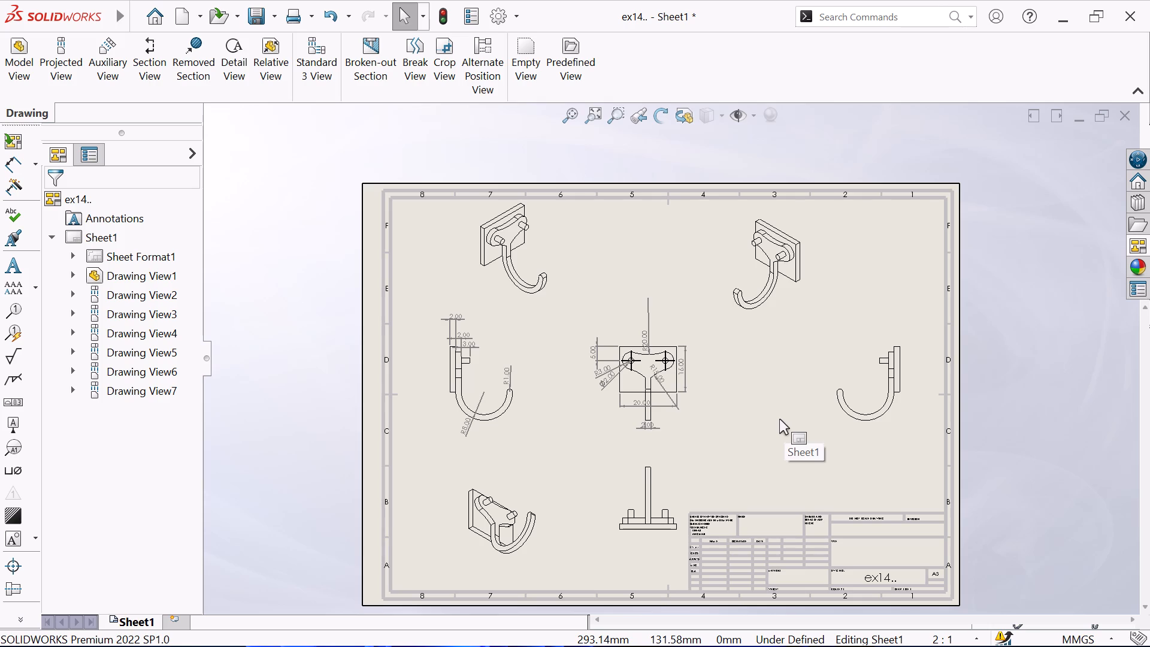
scroll(779, 419, up, 1)
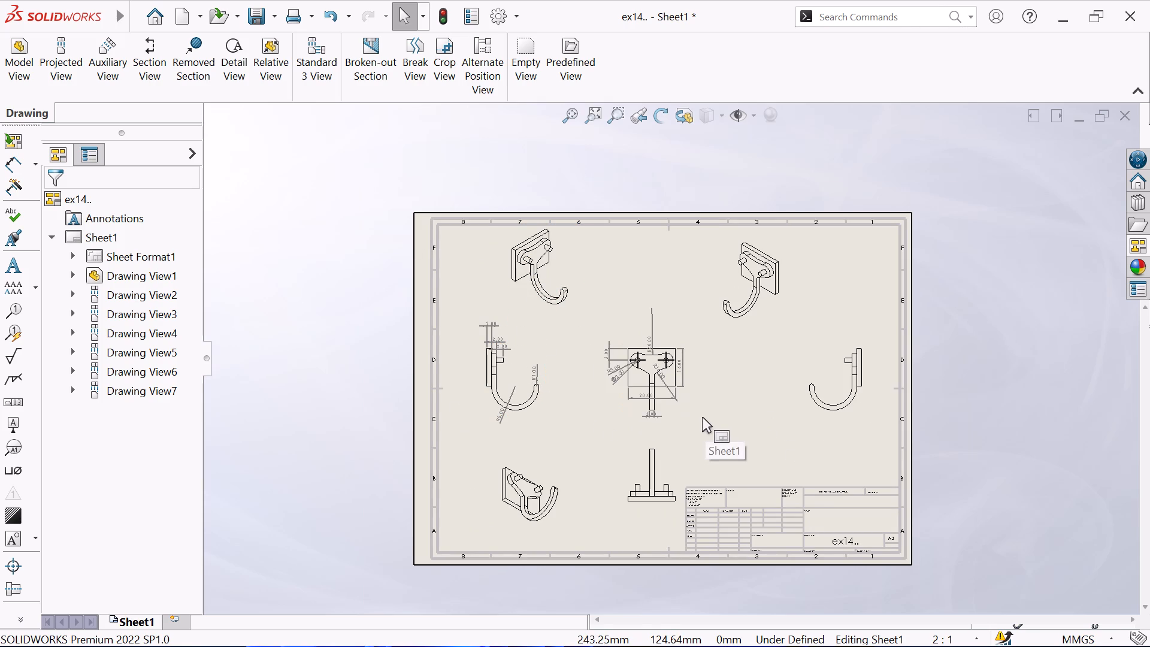
scroll(696, 425, down, 2)
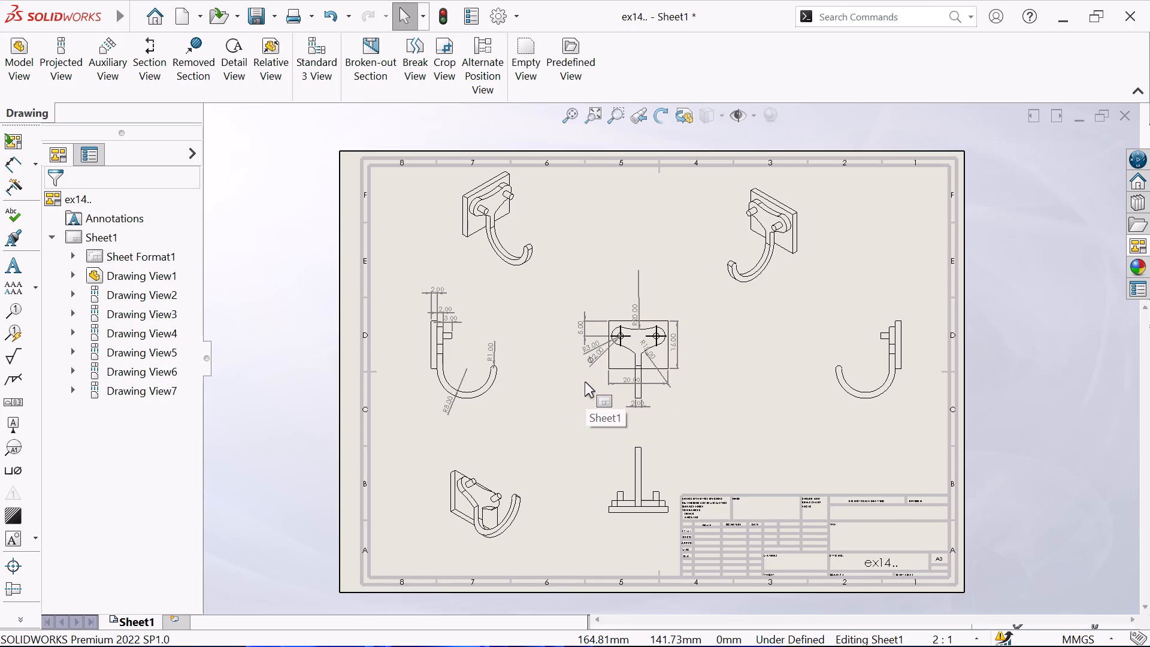
Break the undimensioned side view across the hook's curved bottom with two vertical zigzag break lines and a 10 mm gap.
click(411, 56)
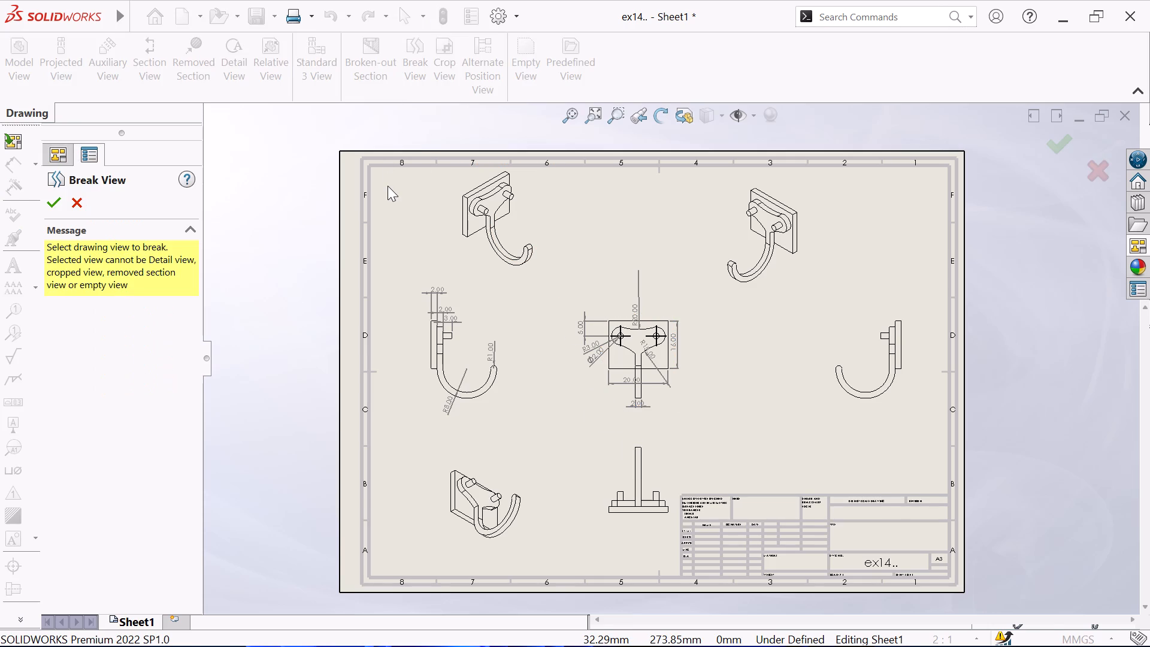
drag(857, 370, 865, 412)
click(867, 421)
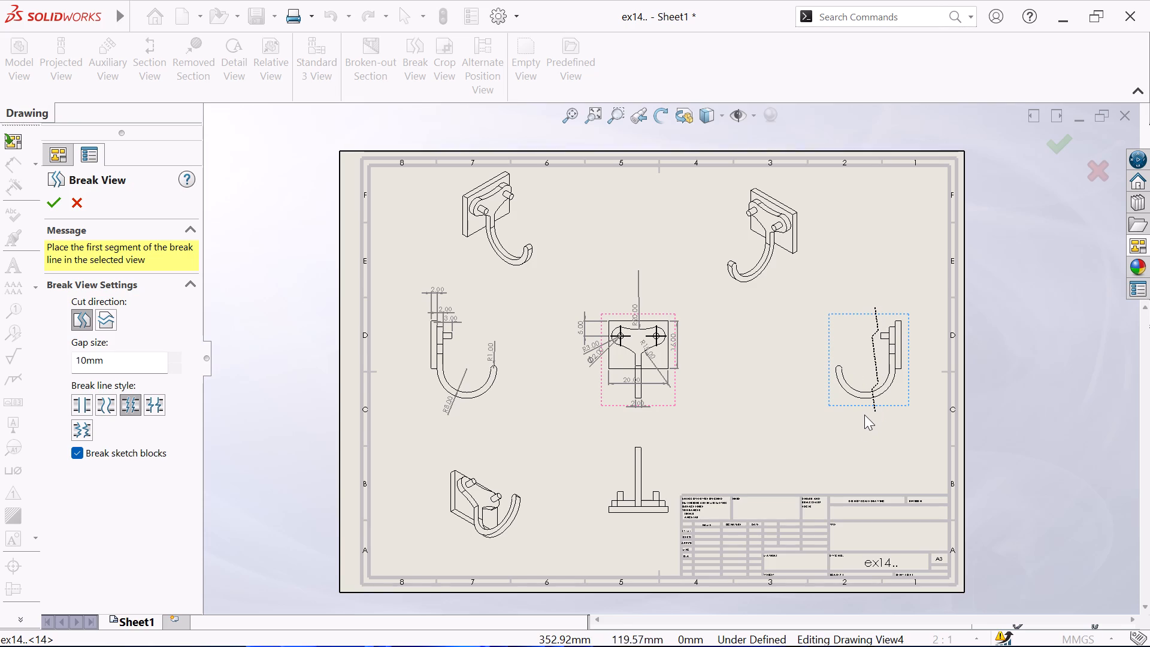
click(864, 415)
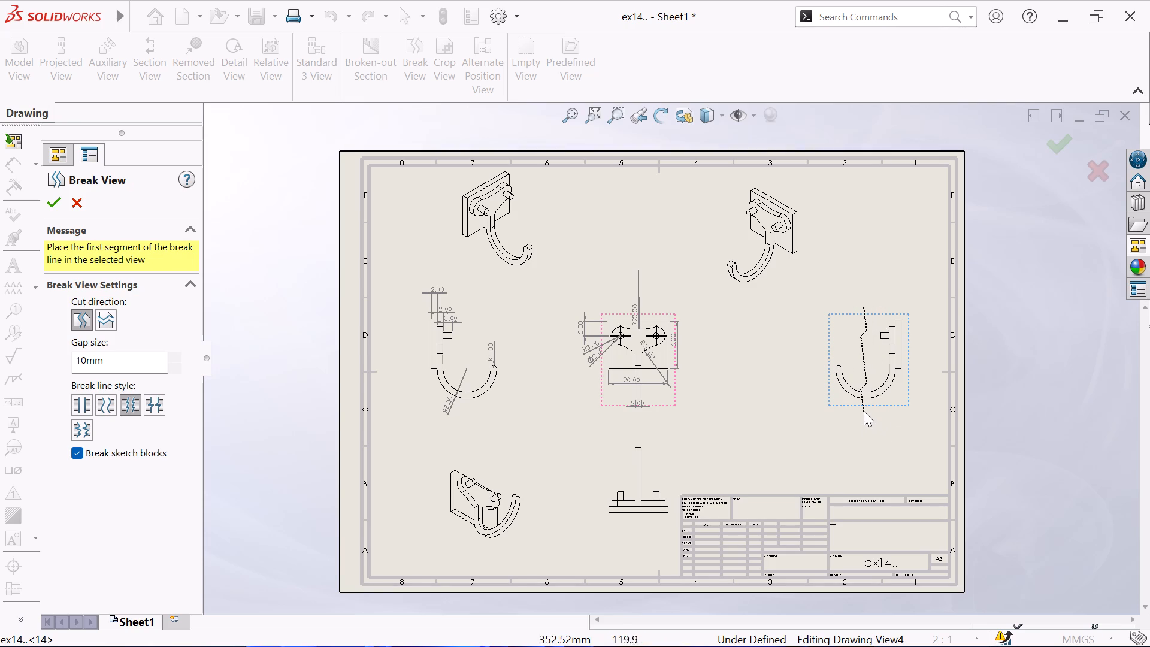
click(864, 397)
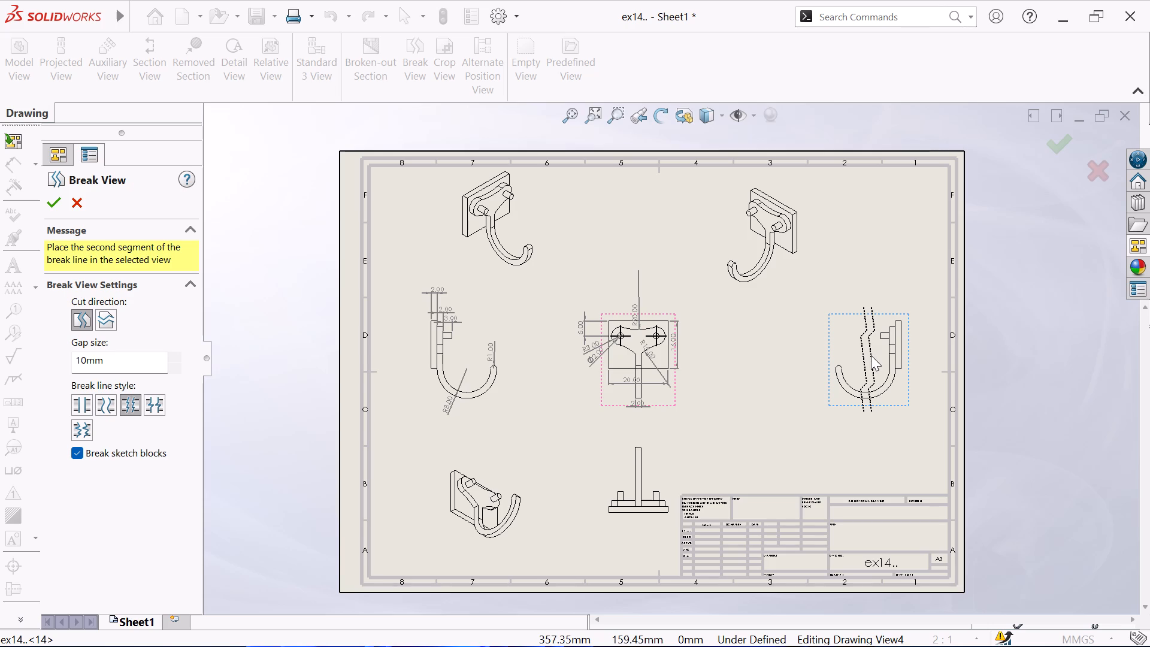
click(871, 355)
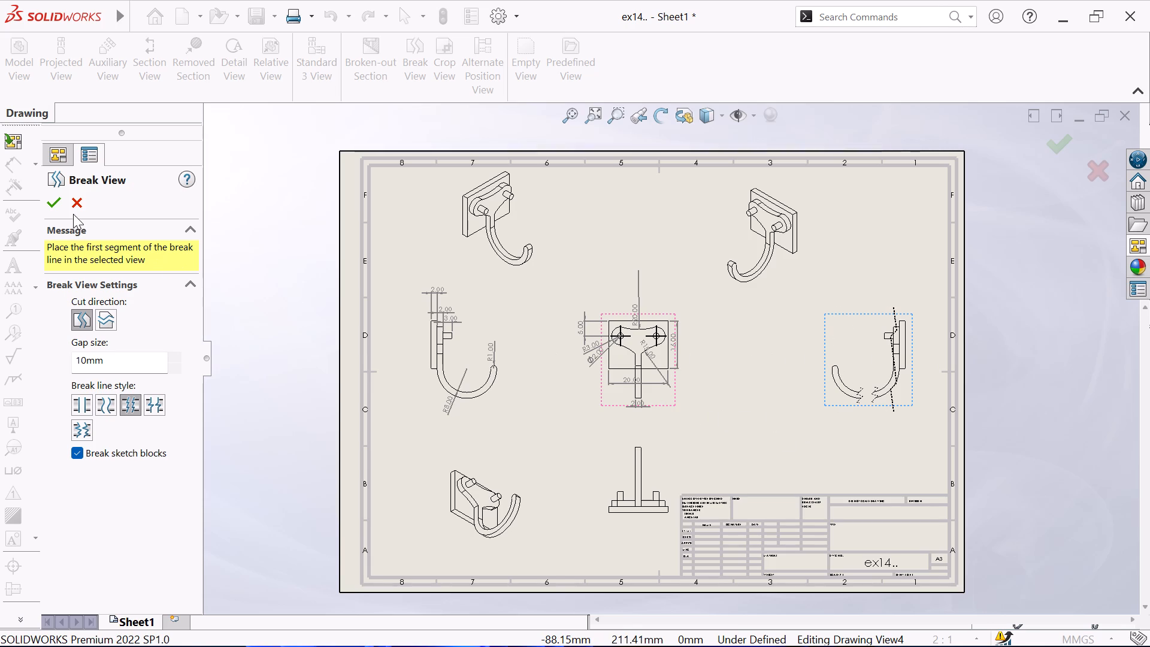
click(58, 204)
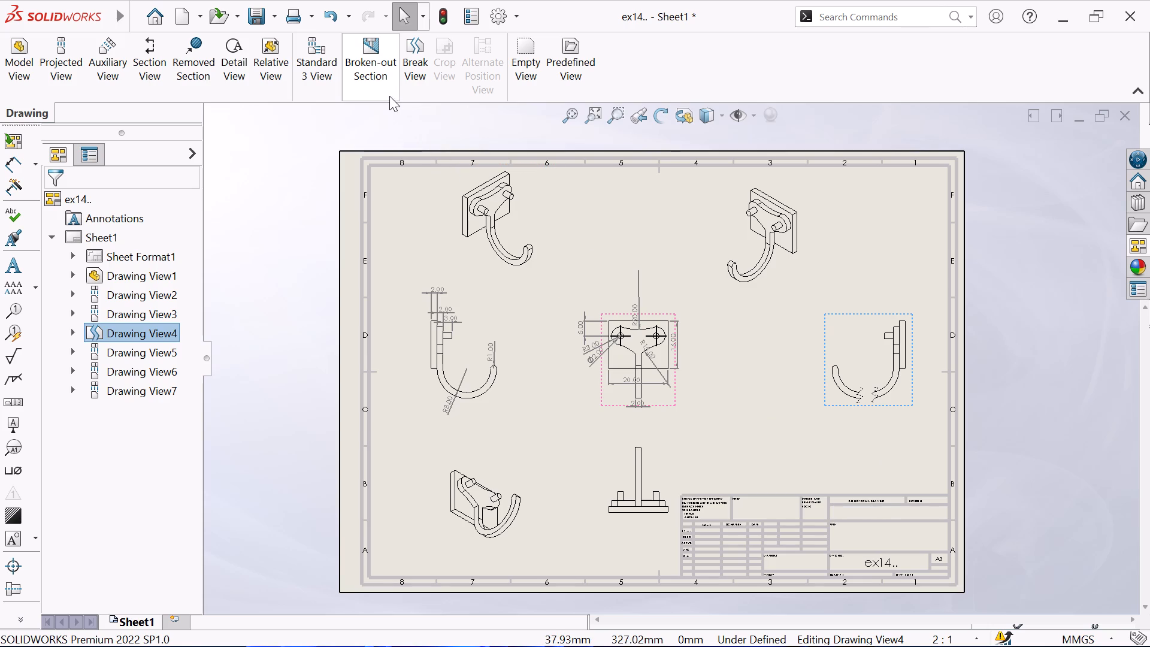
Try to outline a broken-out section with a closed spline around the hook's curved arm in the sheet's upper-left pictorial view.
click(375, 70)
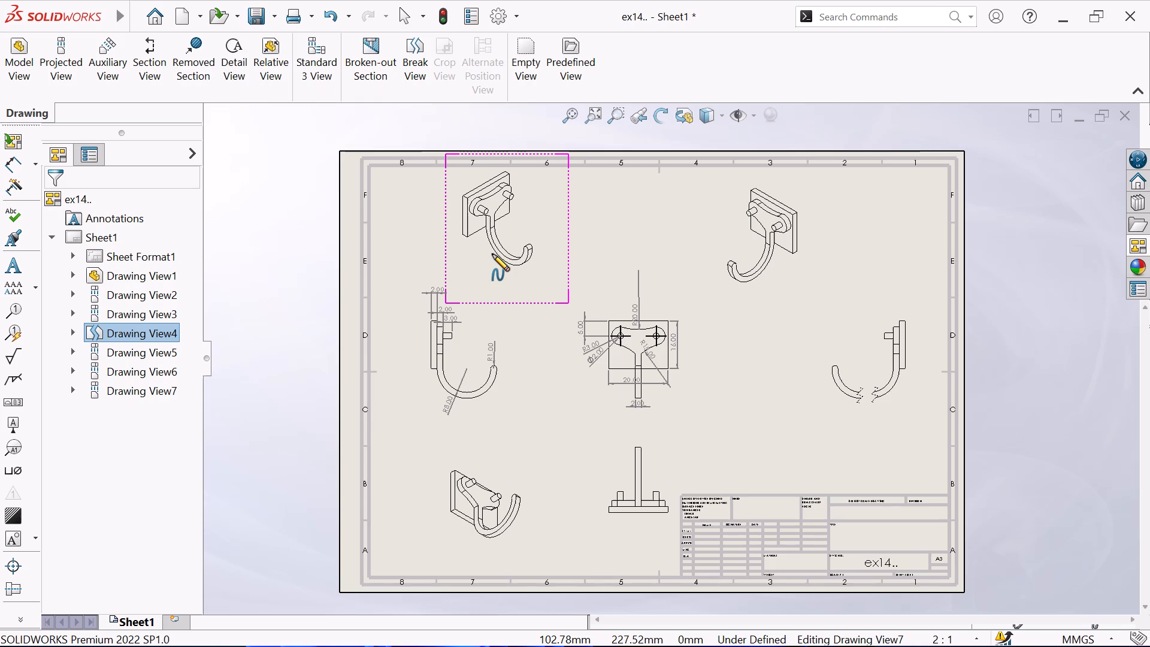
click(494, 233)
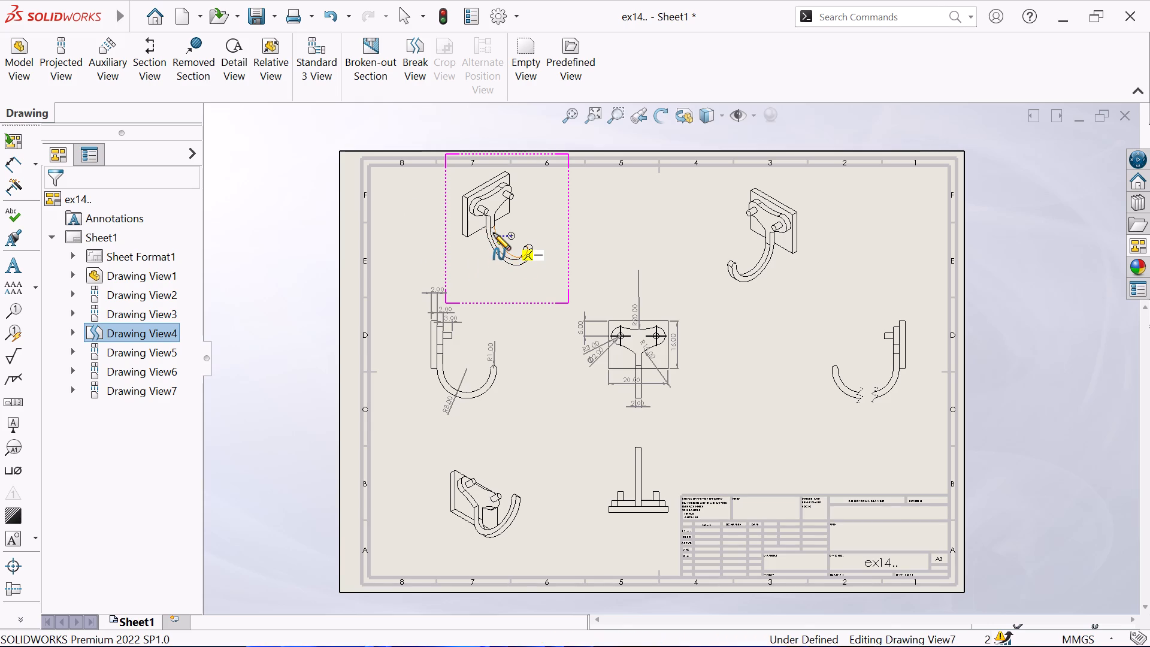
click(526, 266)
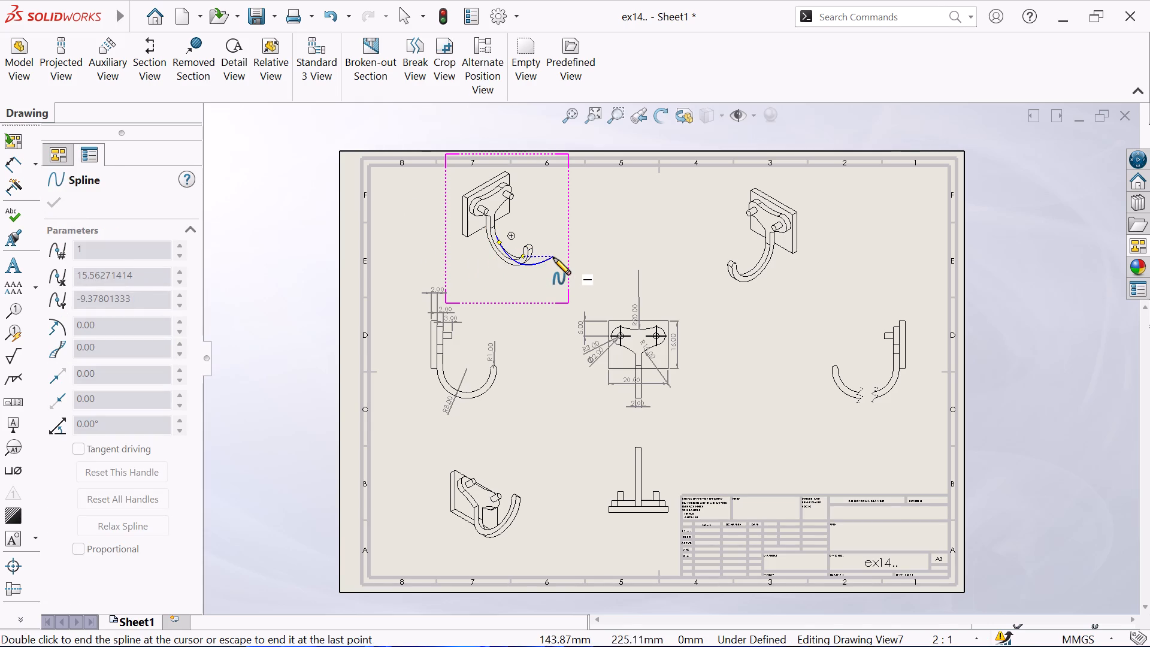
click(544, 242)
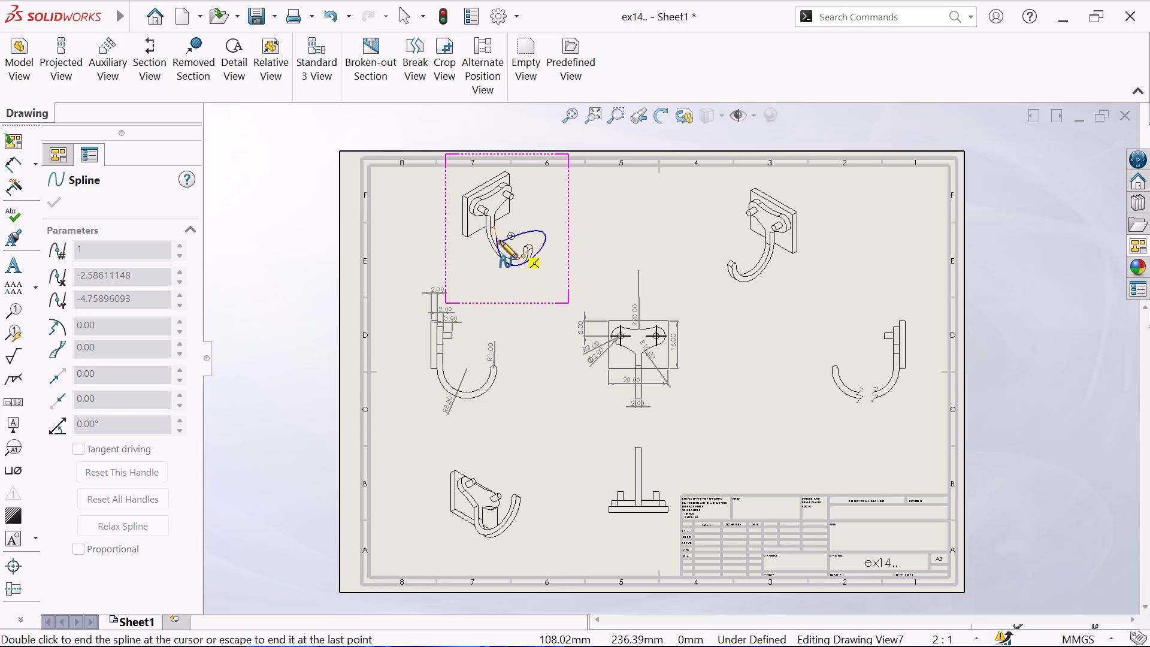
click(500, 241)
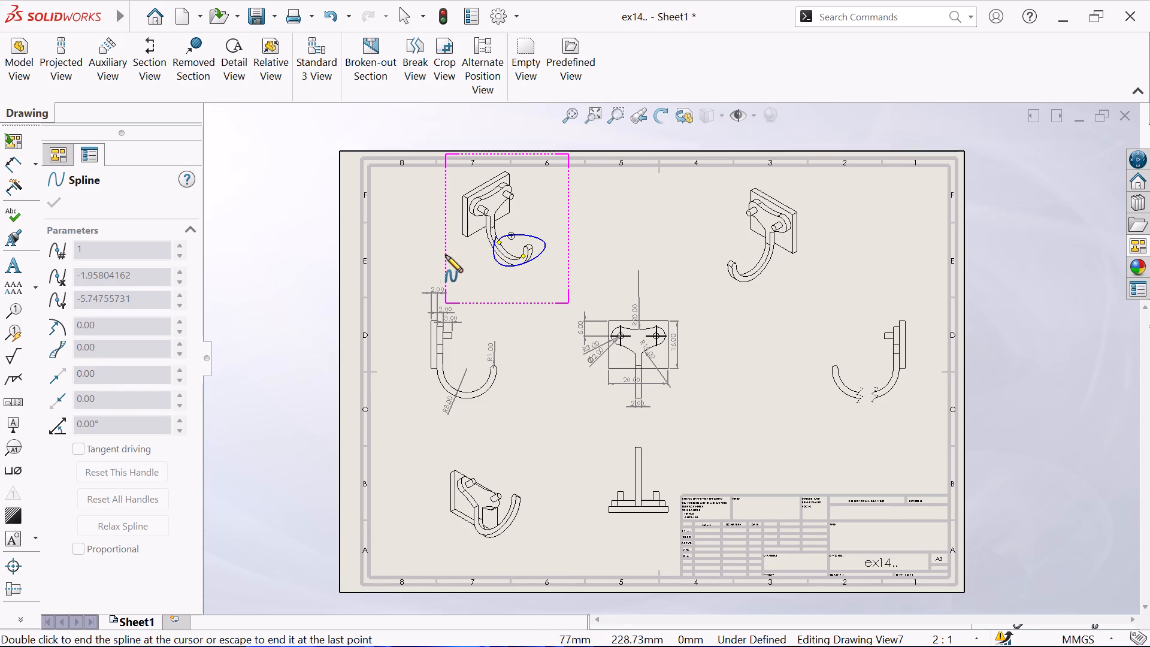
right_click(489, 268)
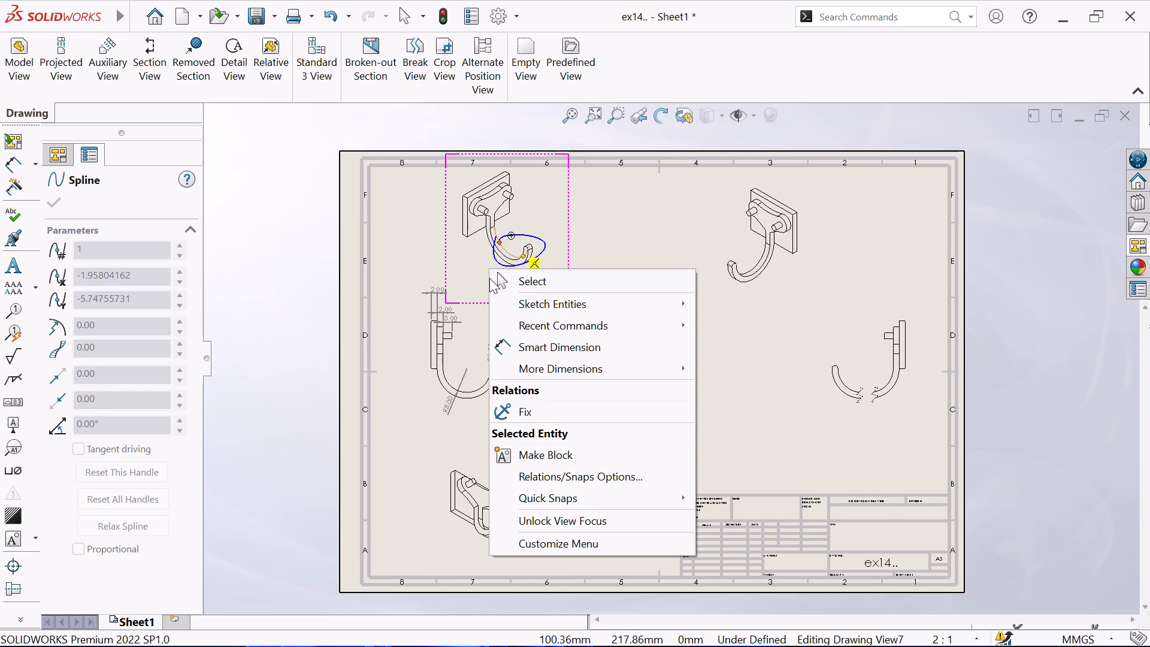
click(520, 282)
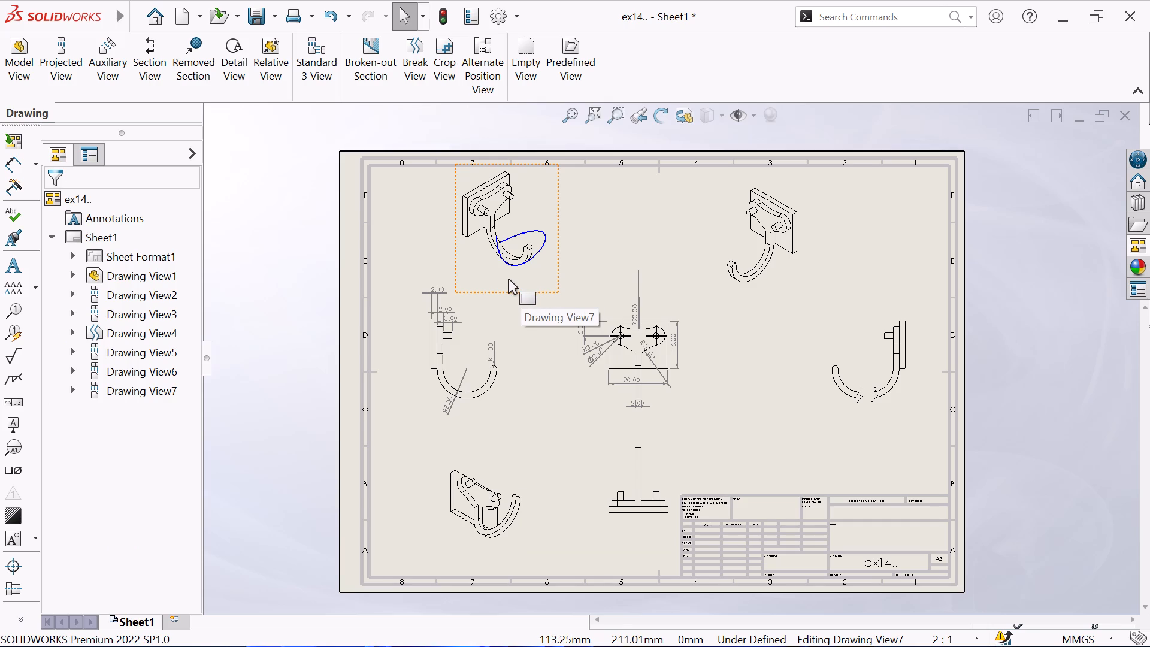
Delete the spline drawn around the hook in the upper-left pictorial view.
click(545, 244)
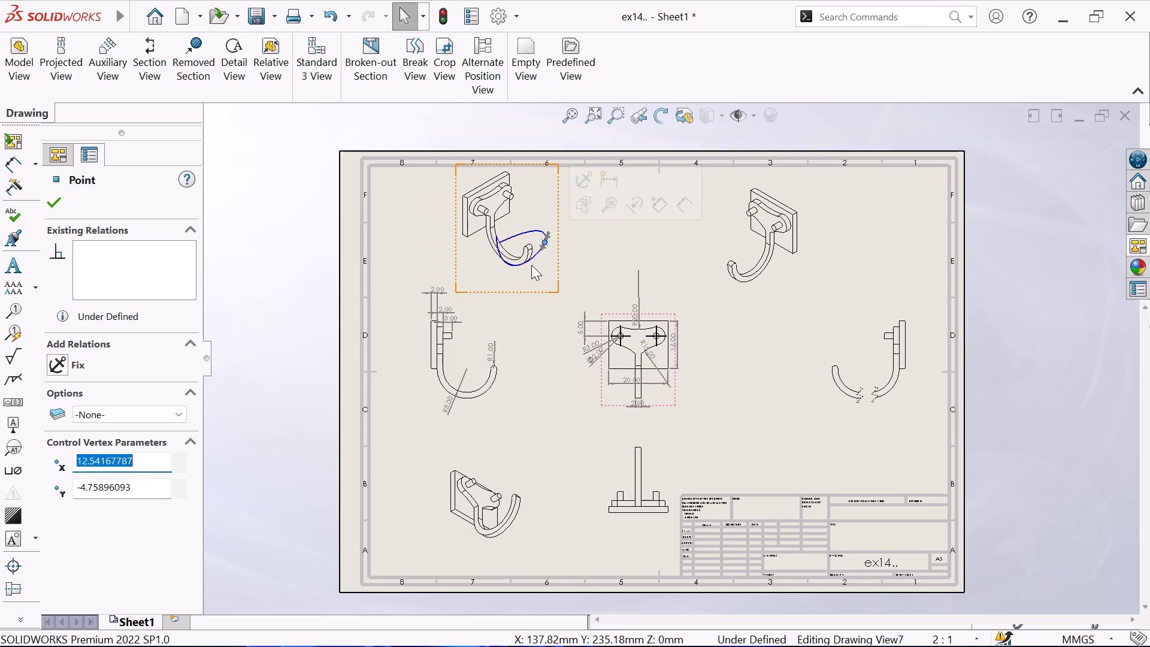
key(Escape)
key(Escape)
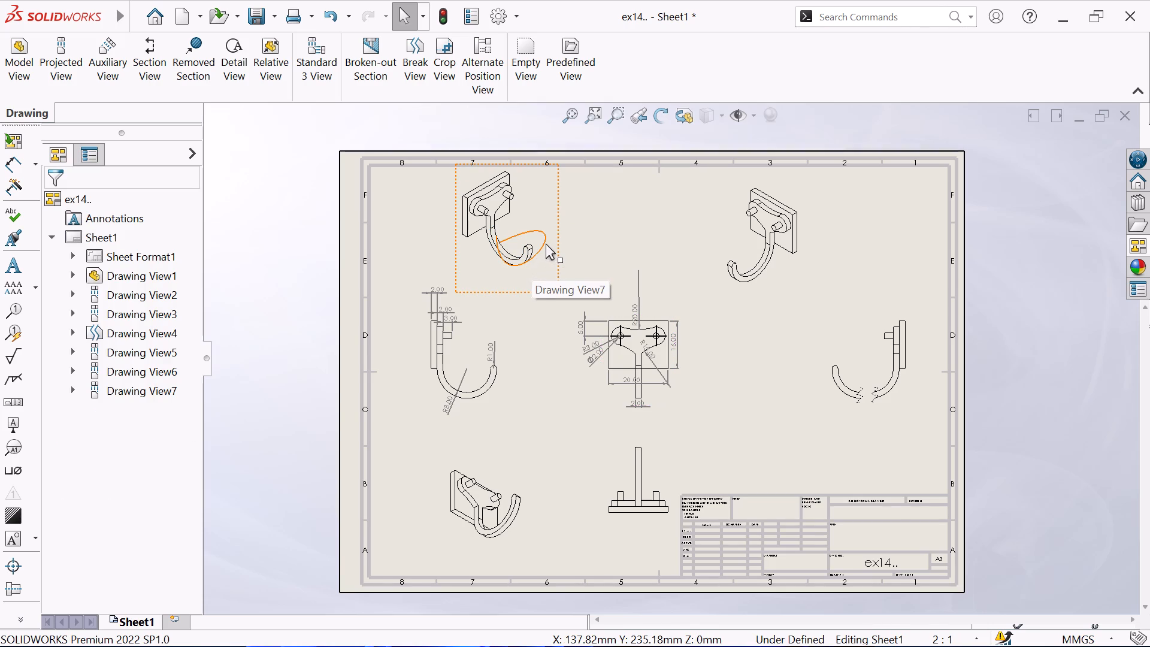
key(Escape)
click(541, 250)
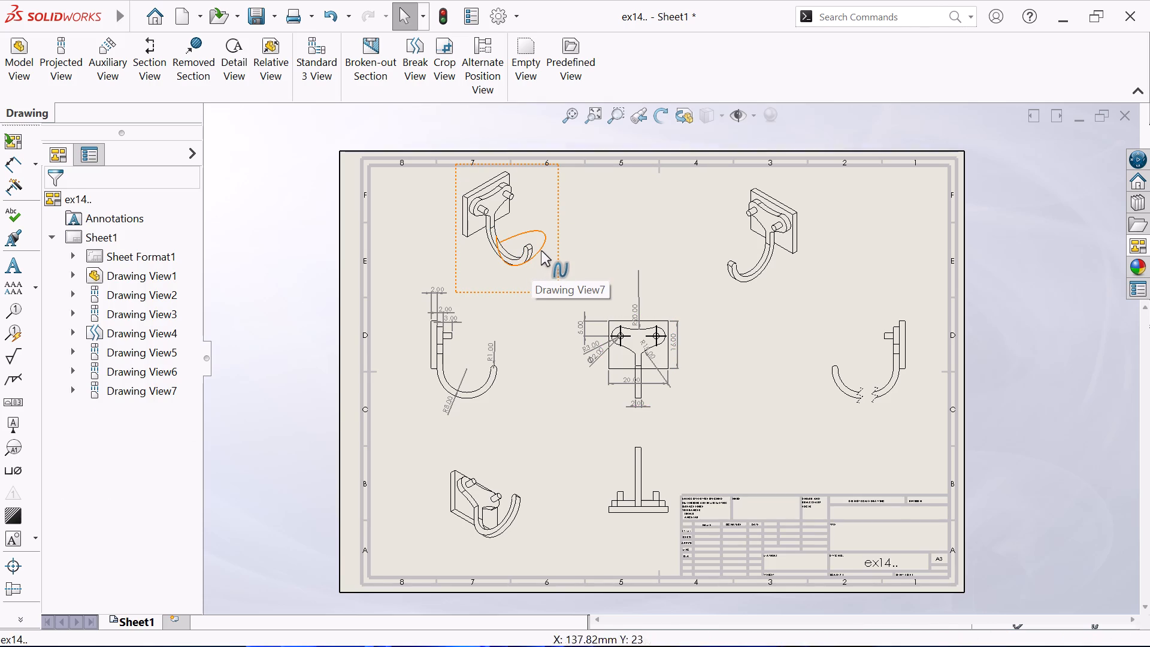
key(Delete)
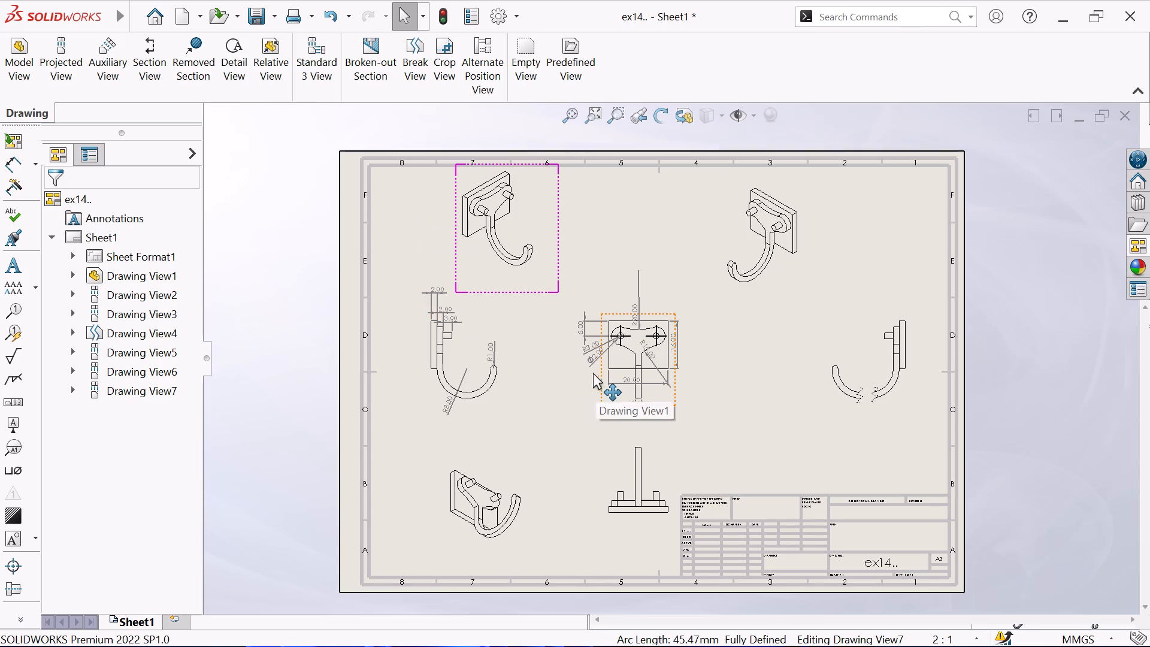
Review the whole A3 sheet, checking the broken side view and the layout of all other views.
scroll(1075, 352, up, 1)
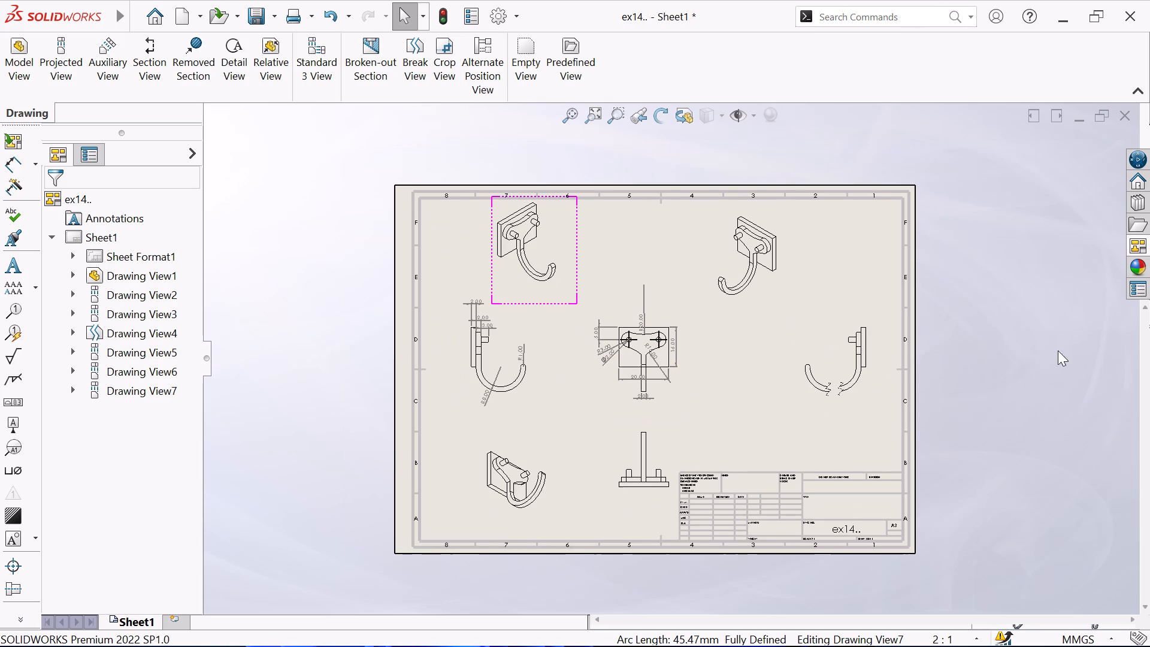
scroll(1024, 350, up, 1)
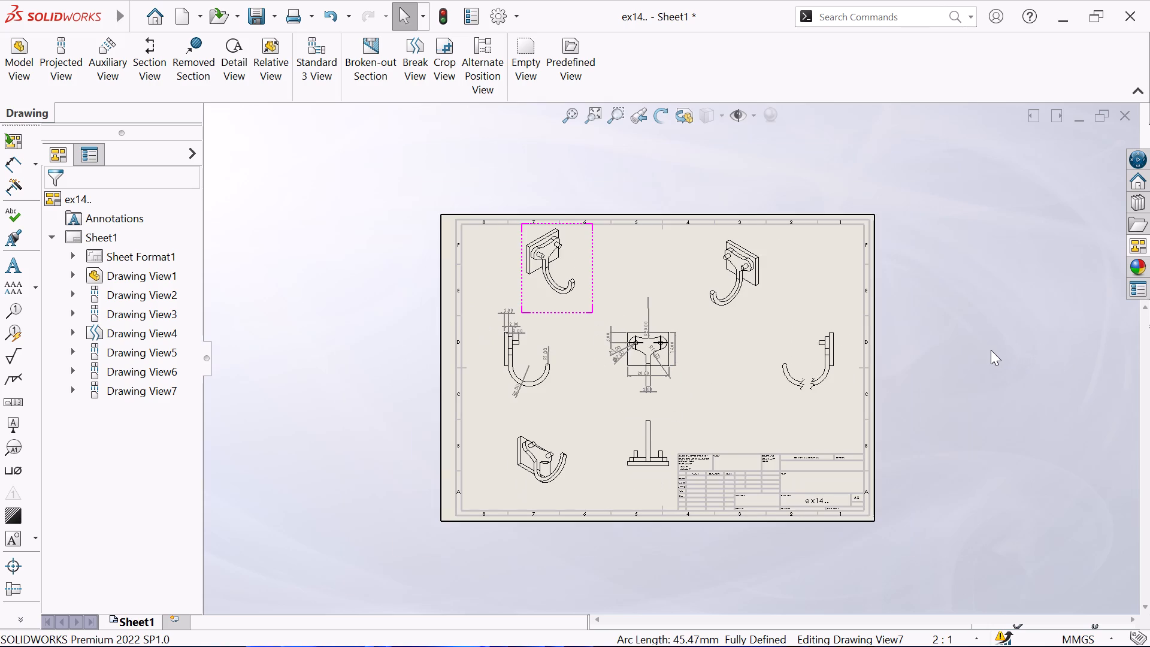
scroll(991, 350, down, 1)
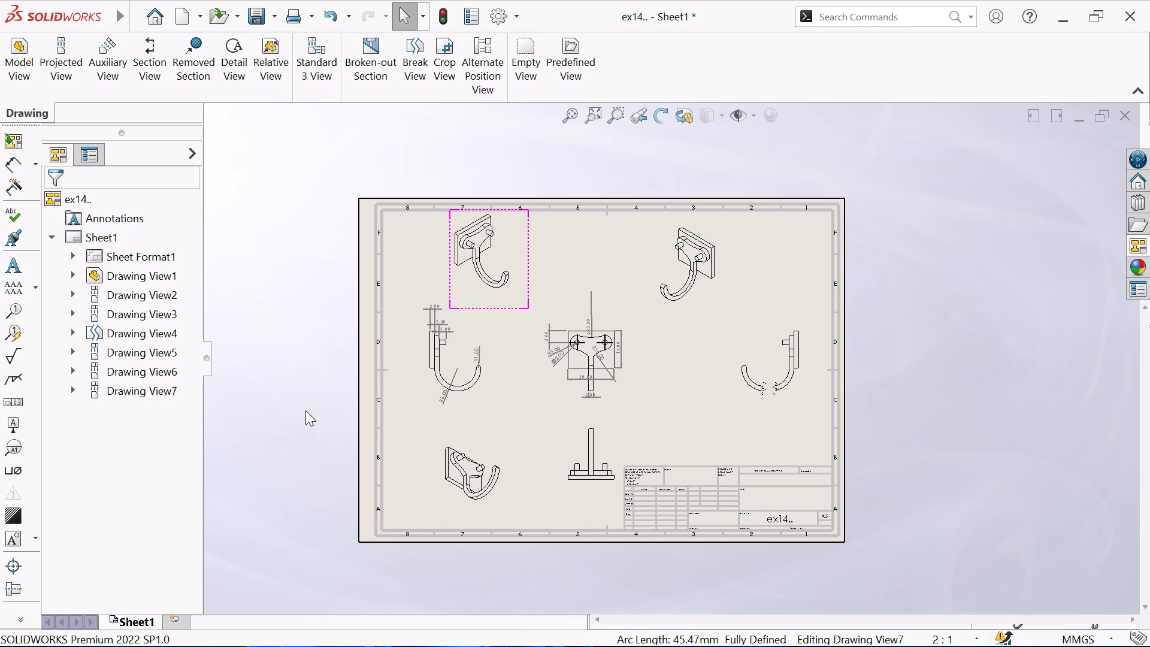
key(ctrl+s)
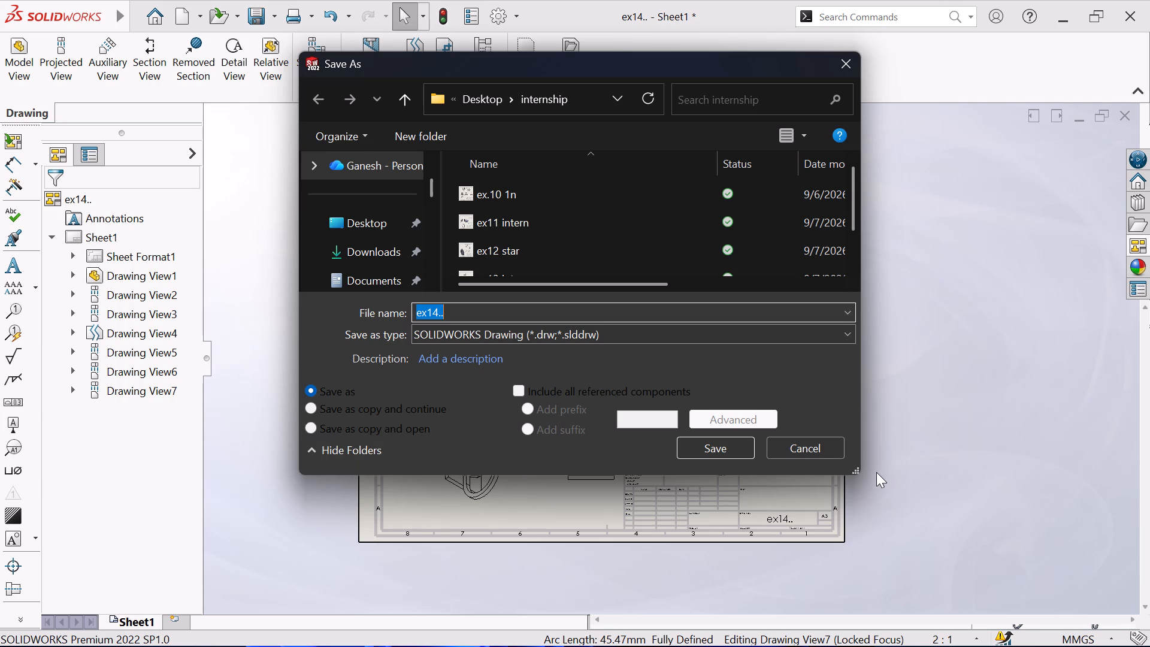
click(845, 62)
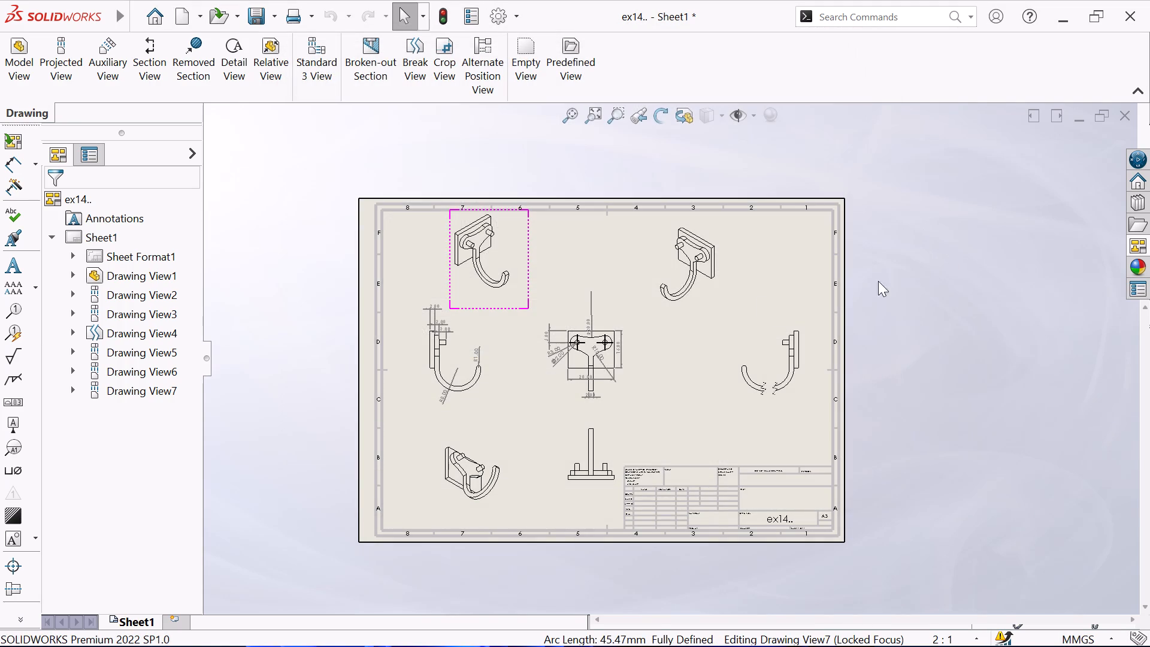
scroll(564, 334, down, 1)
click(573, 113)
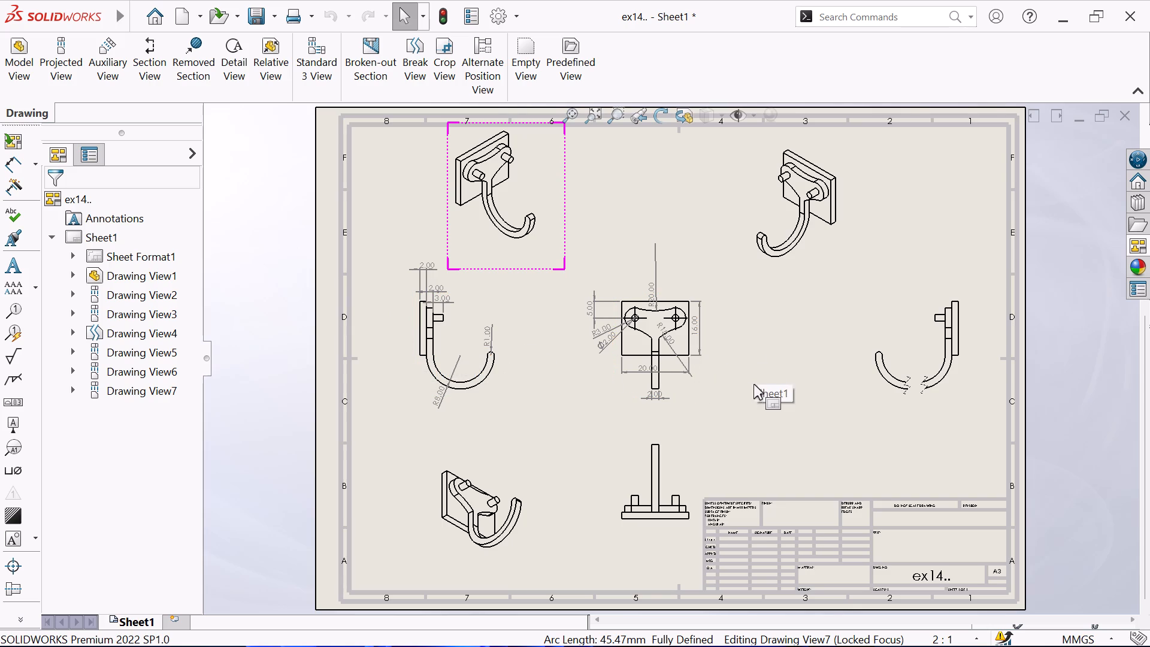
scroll(758, 385, up, 1)
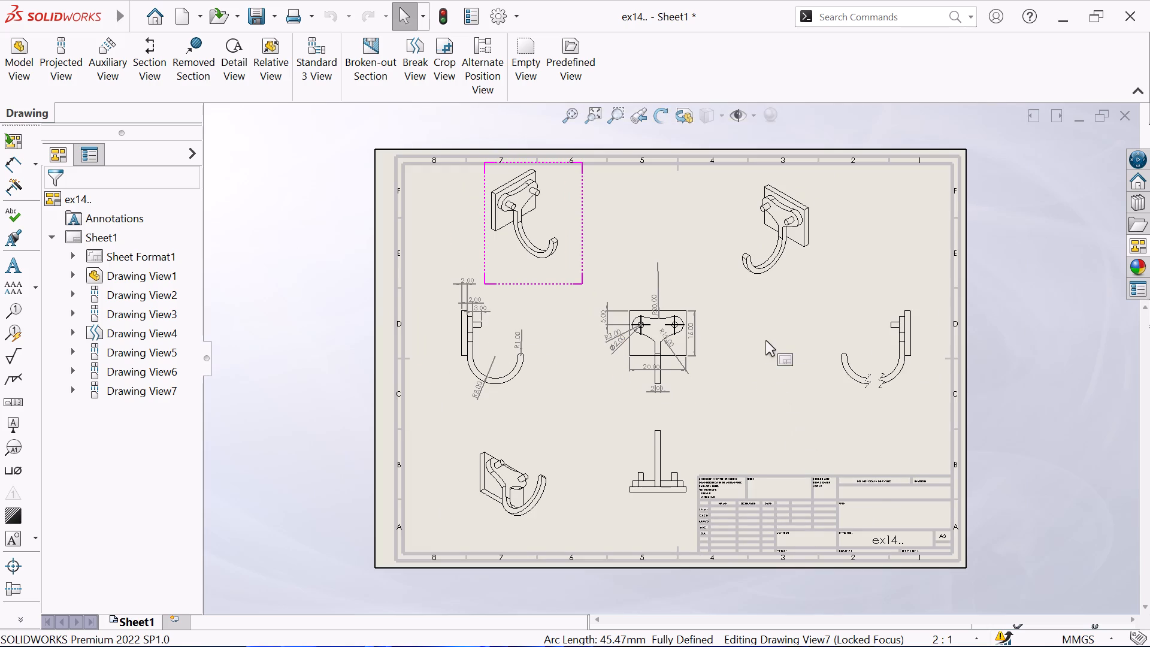
scroll(765, 340, down, 2)
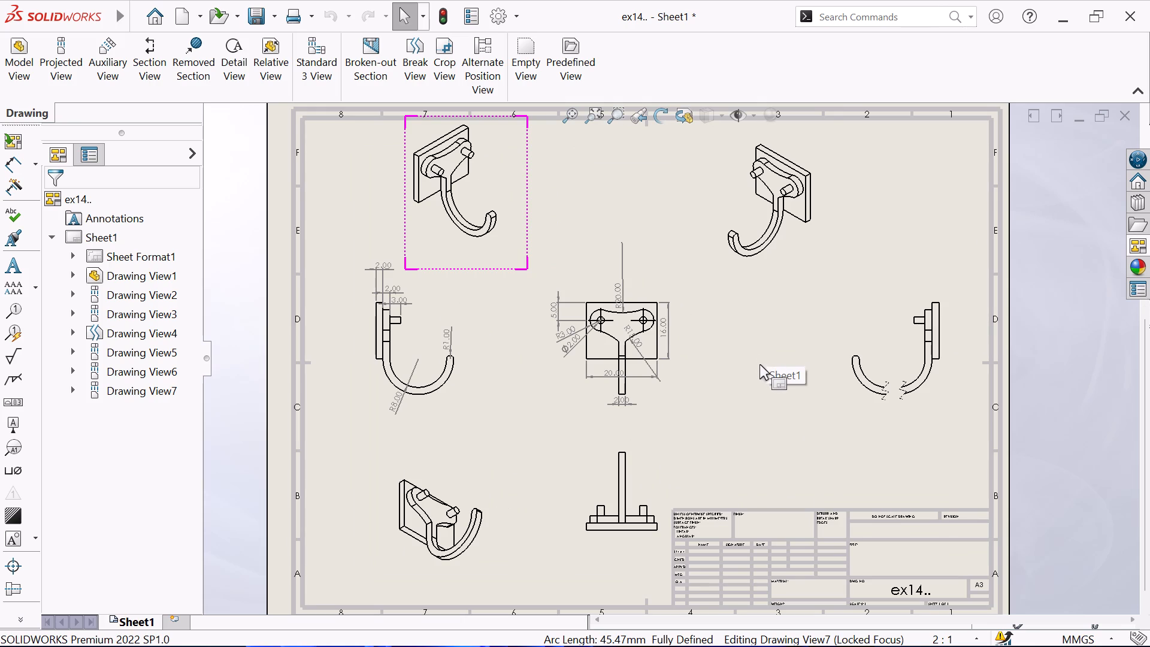
Save the drawing in the internship folder as "ex14.. drafting" in SOLIDWORKS Drawing format.
key(ctrl+s)
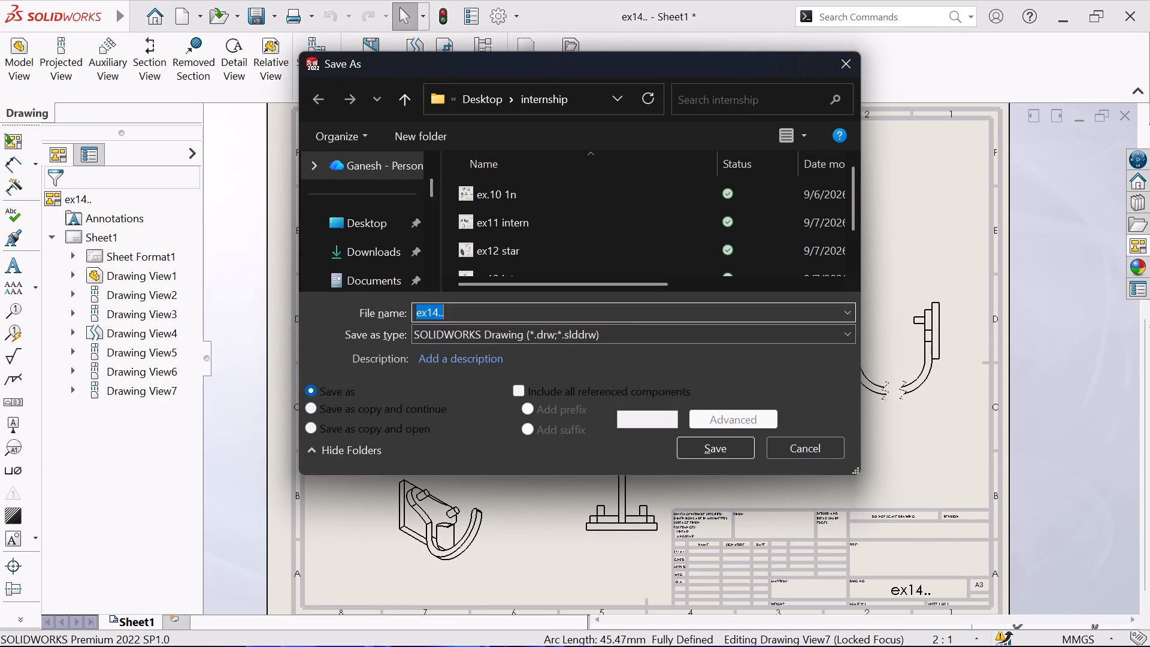
click(600, 315)
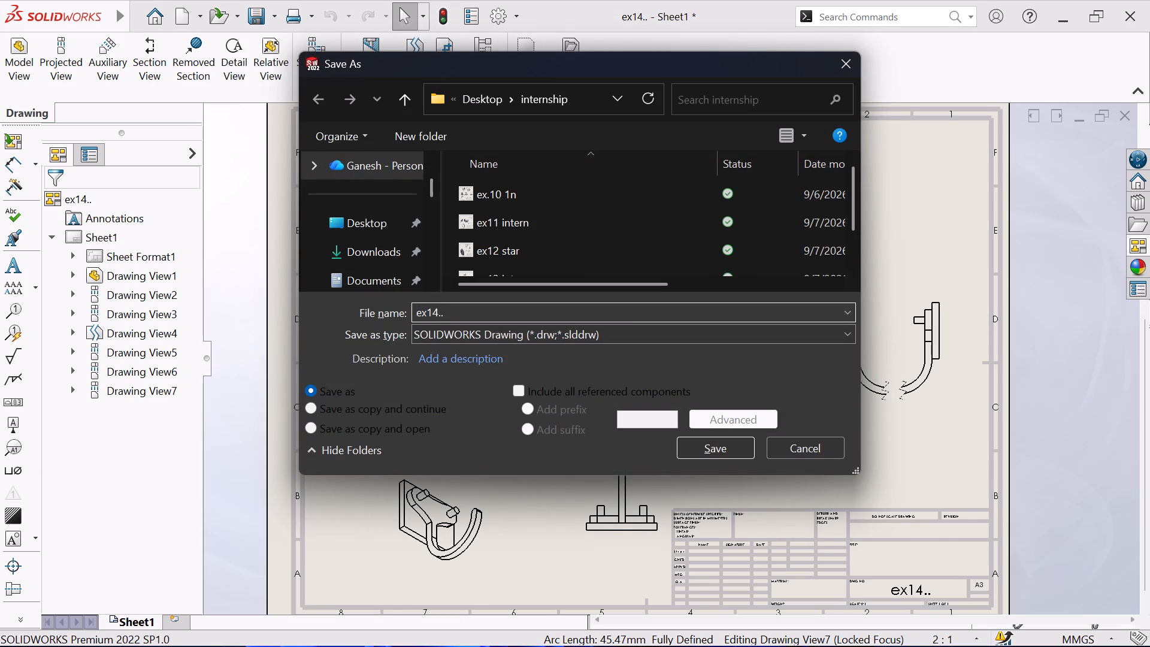
key(space)
text(dr)
text(afting)
key(Return)
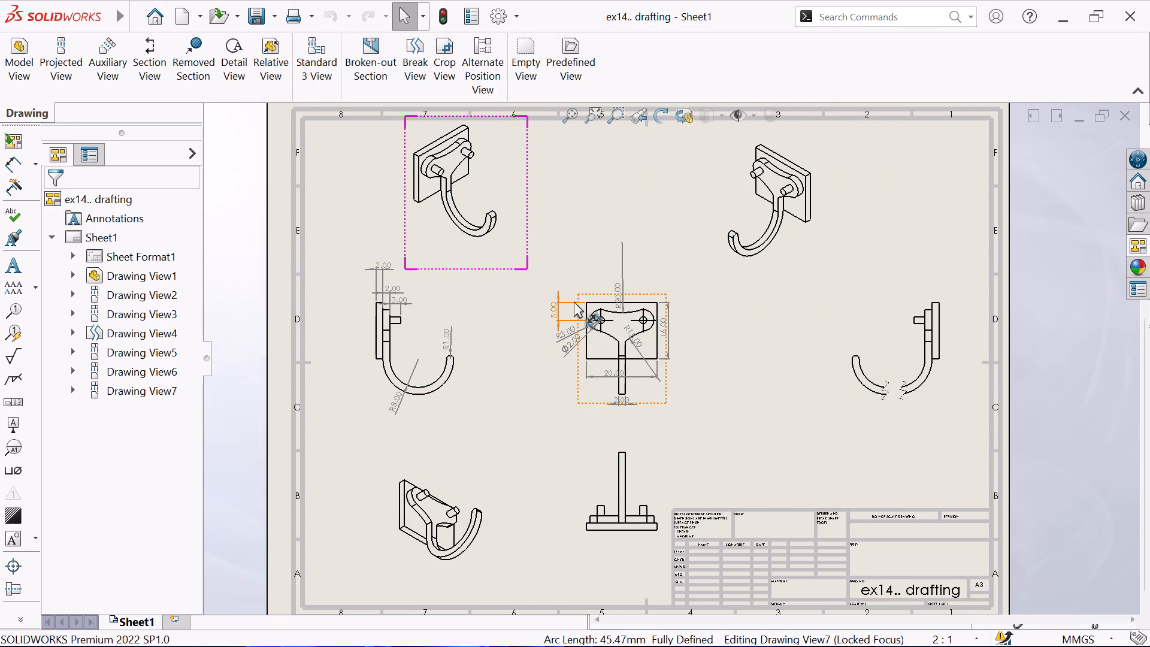
Close the drawing and return to the ex14.. part model.
click(1123, 117)
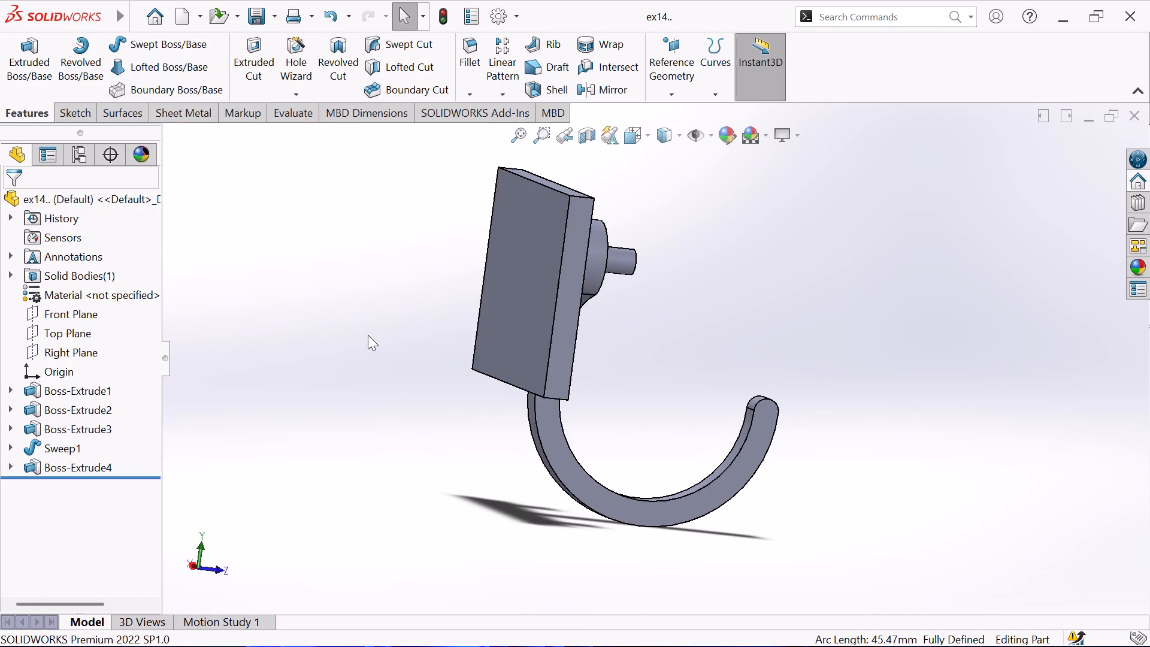
Open Sweep1 for editing, review its profile, path and guide curves, and keep the profile orientation at Follow Path.
middle_drag(368, 335, 283, 345)
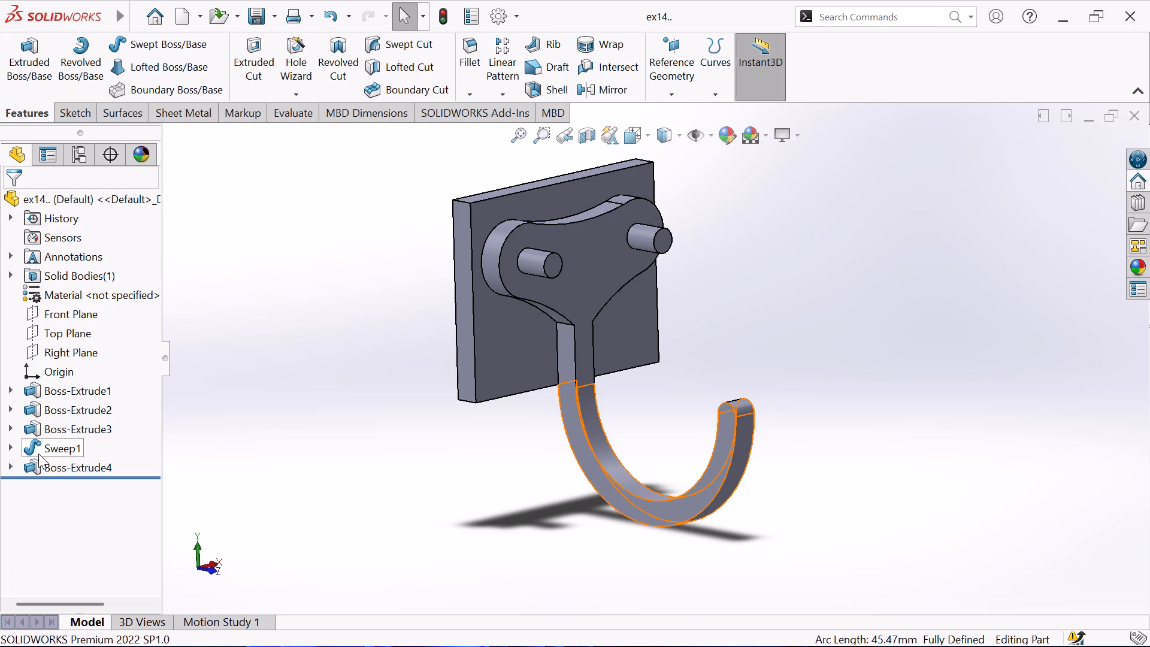
click(41, 448)
click(52, 404)
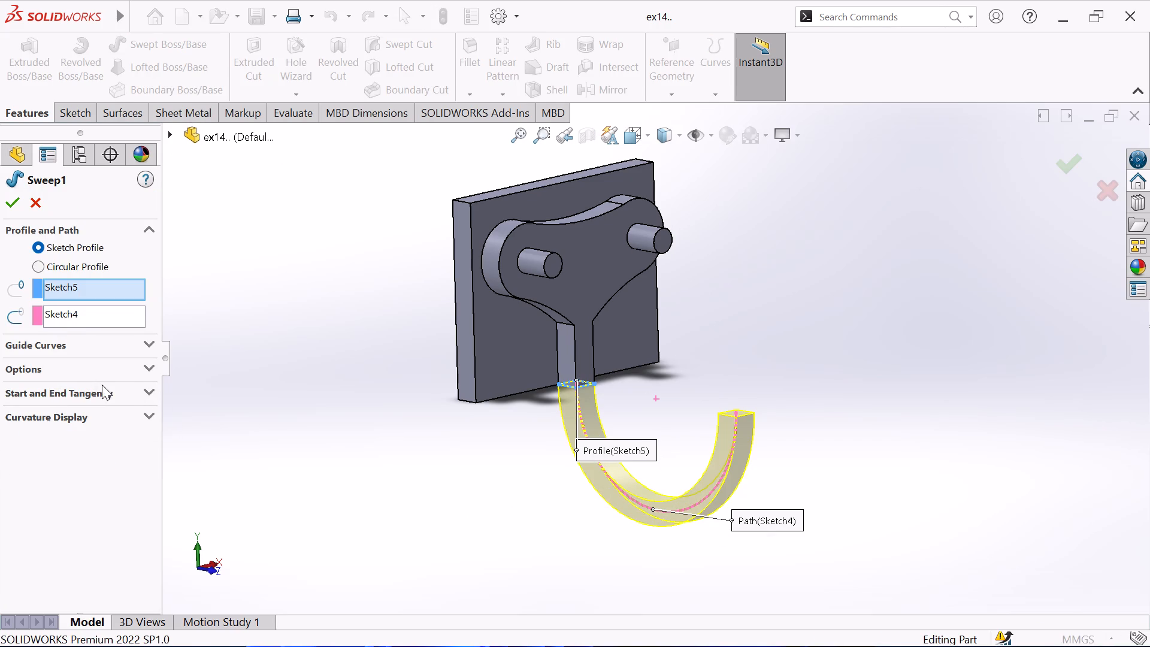
click(140, 343)
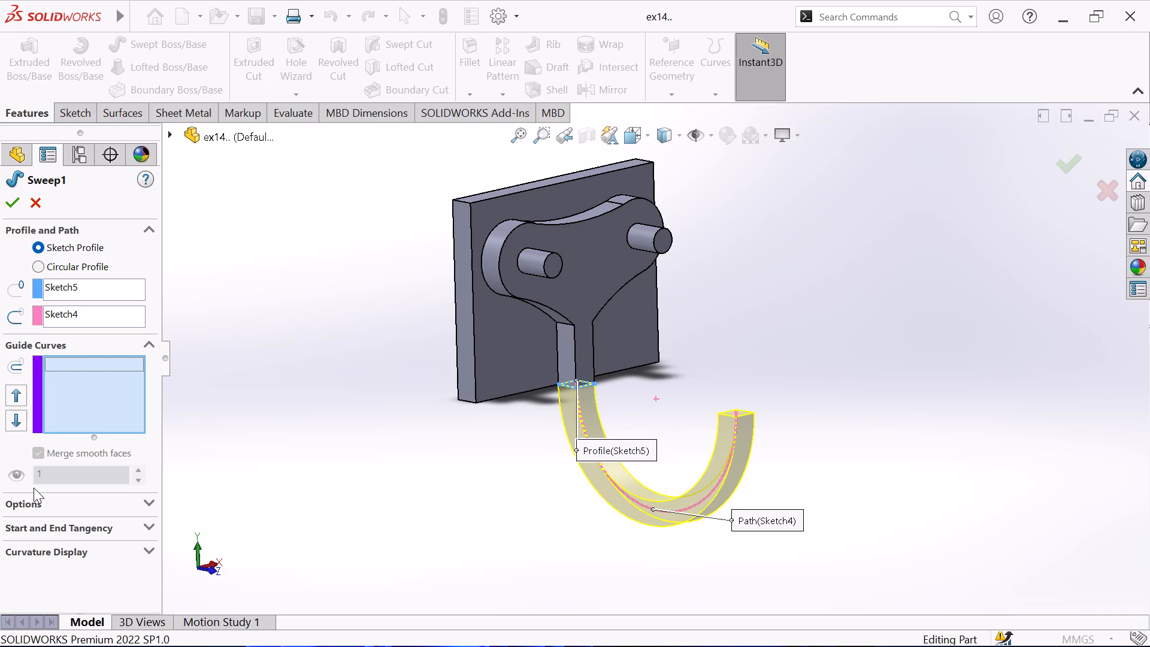
click(53, 512)
click(153, 508)
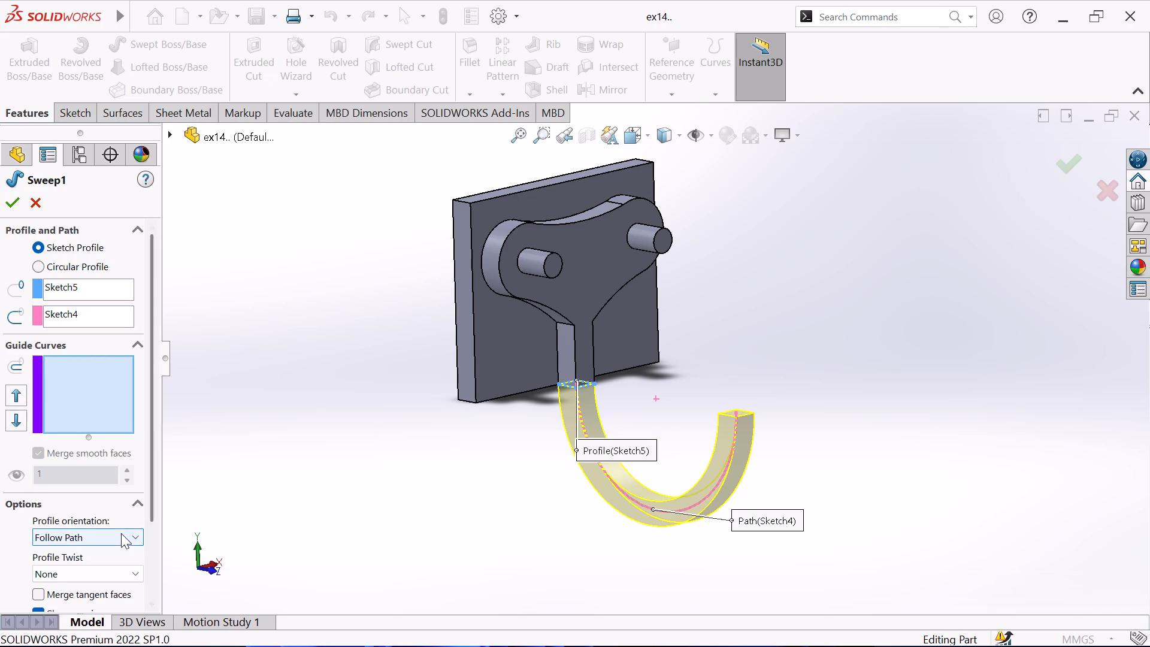
scroll(121, 533, down, 1)
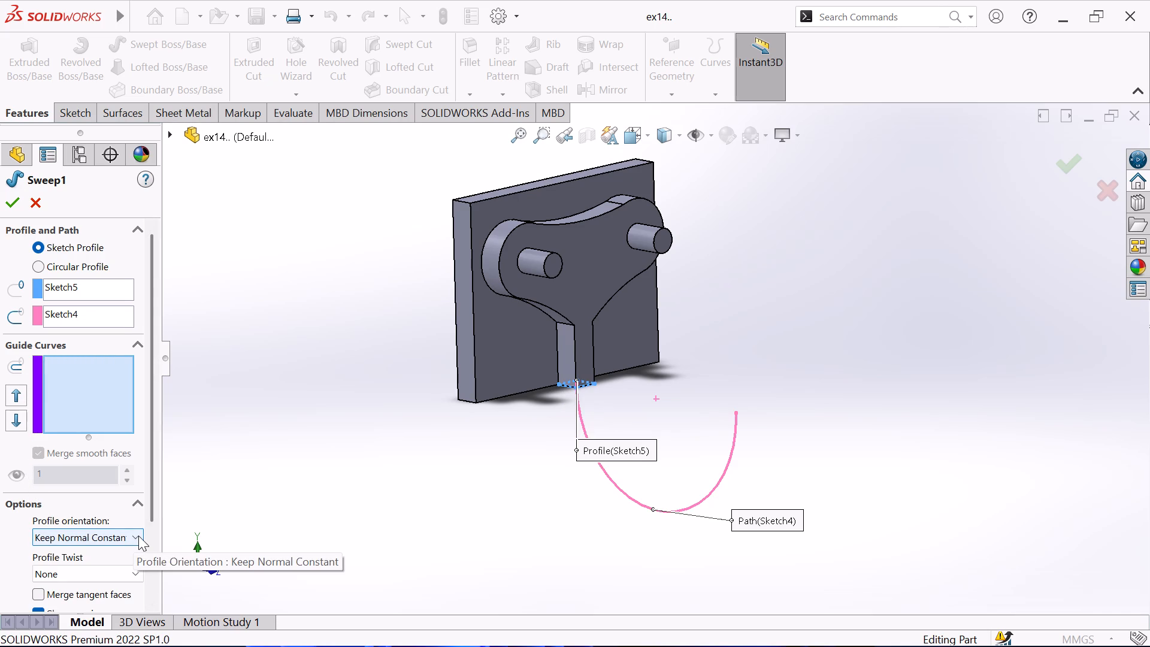
click(138, 536)
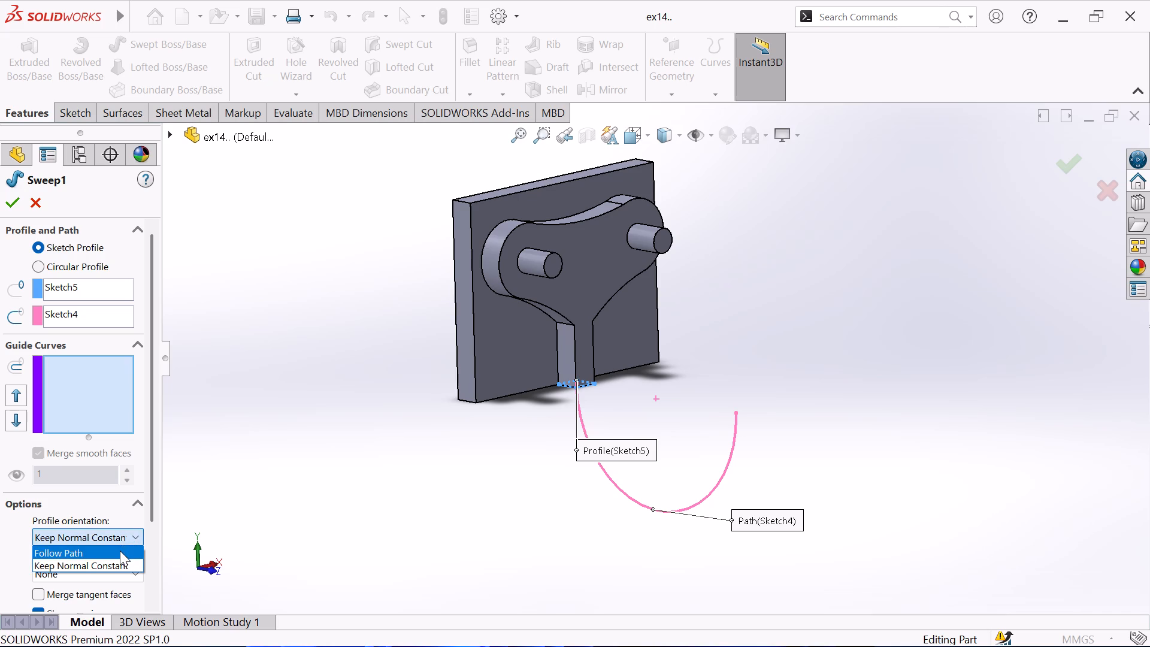
click(120, 551)
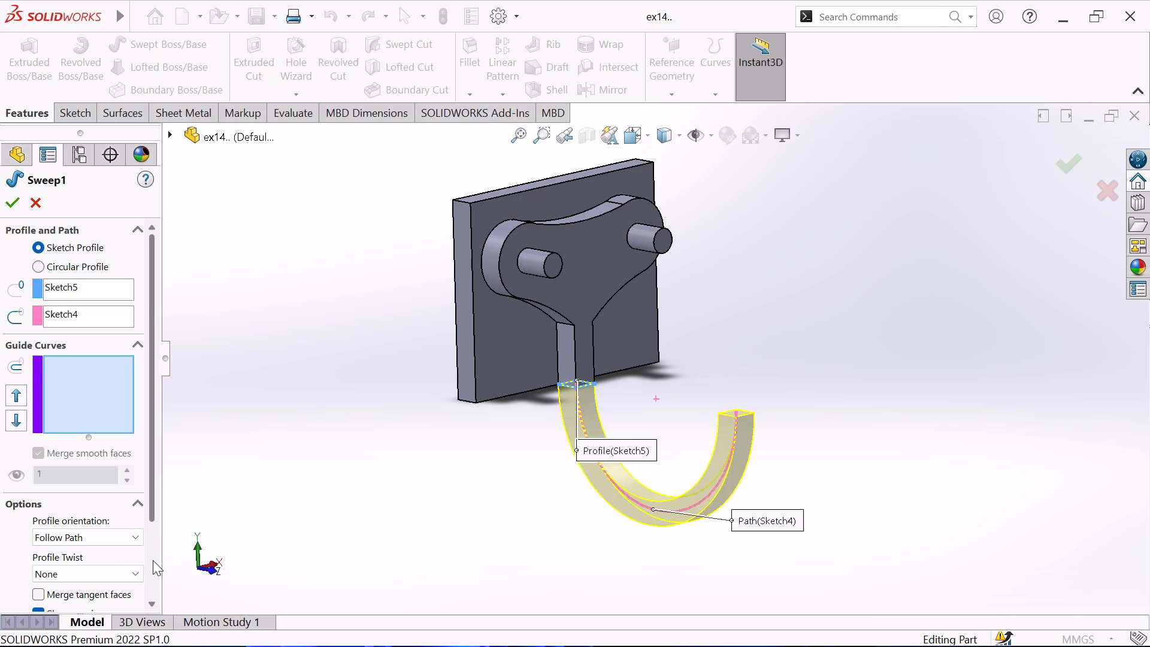
Examine the sweep's remaining options, its start and end tangency and curvature display settings, and close the feature.
click(156, 560)
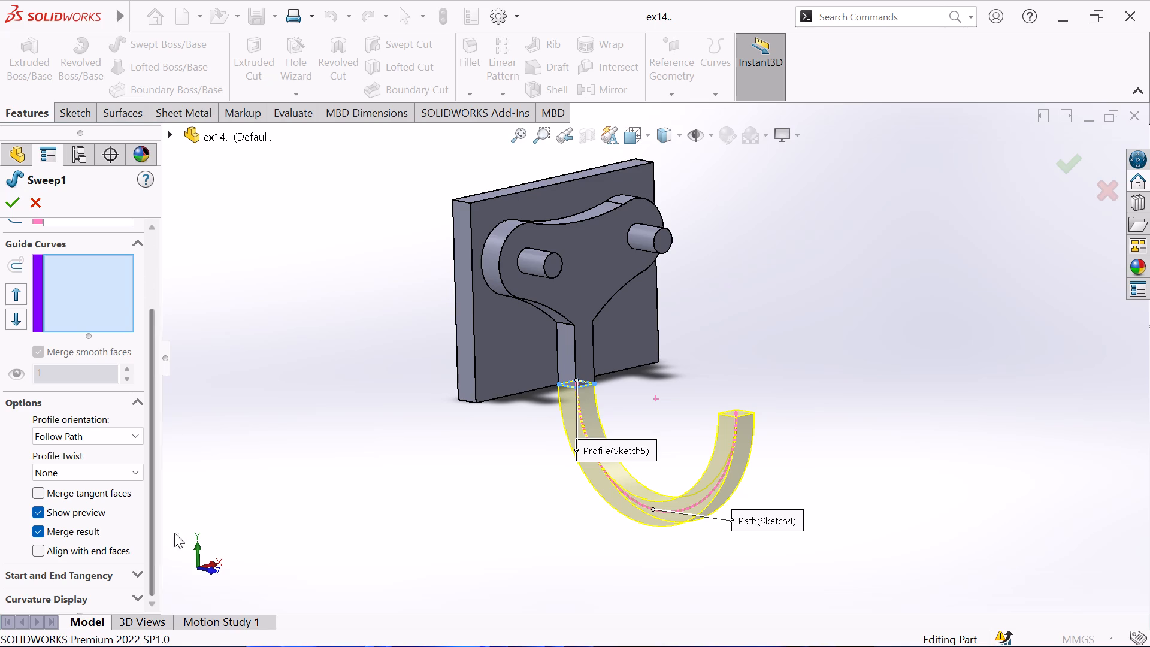
click(152, 607)
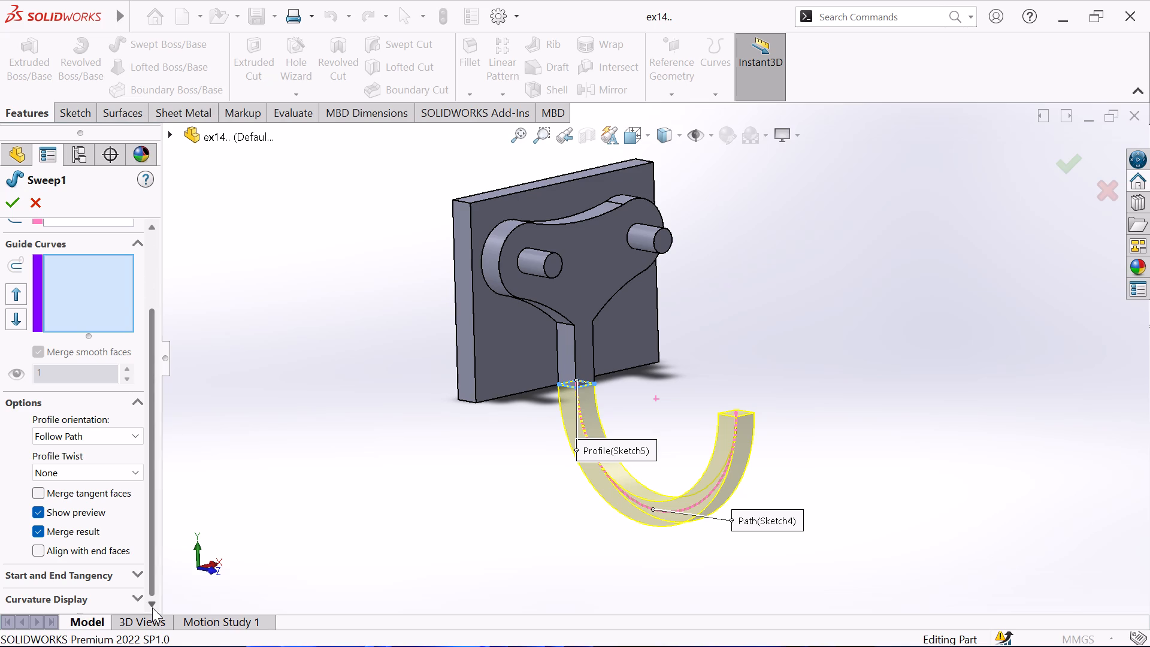
click(153, 604)
click(134, 571)
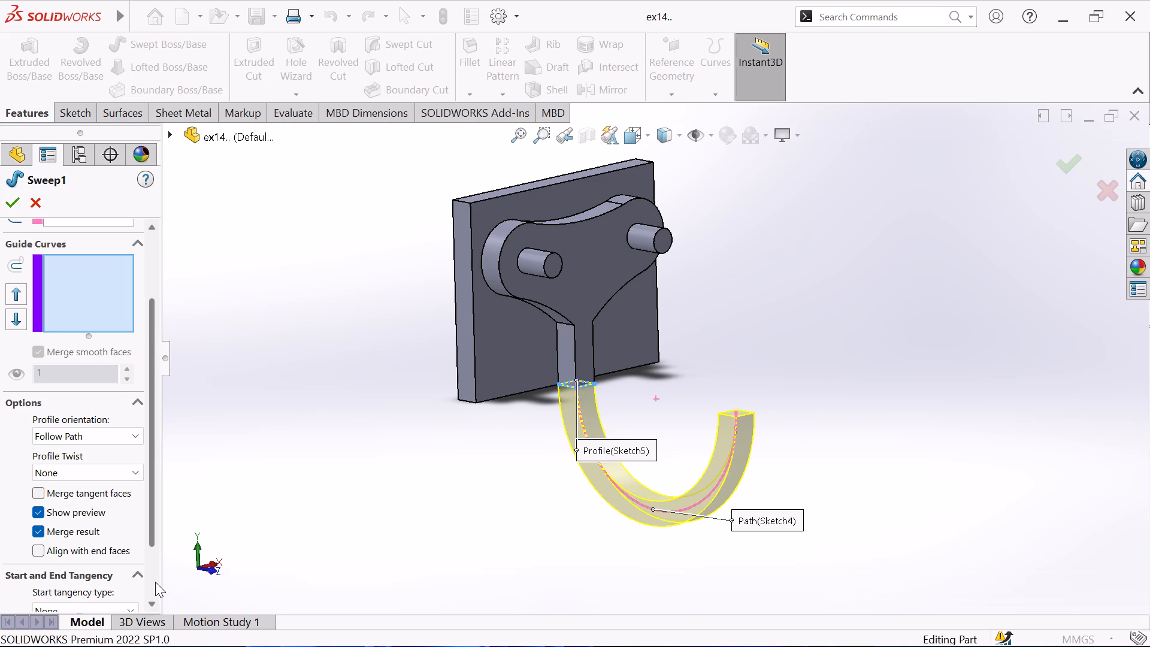
click(155, 582)
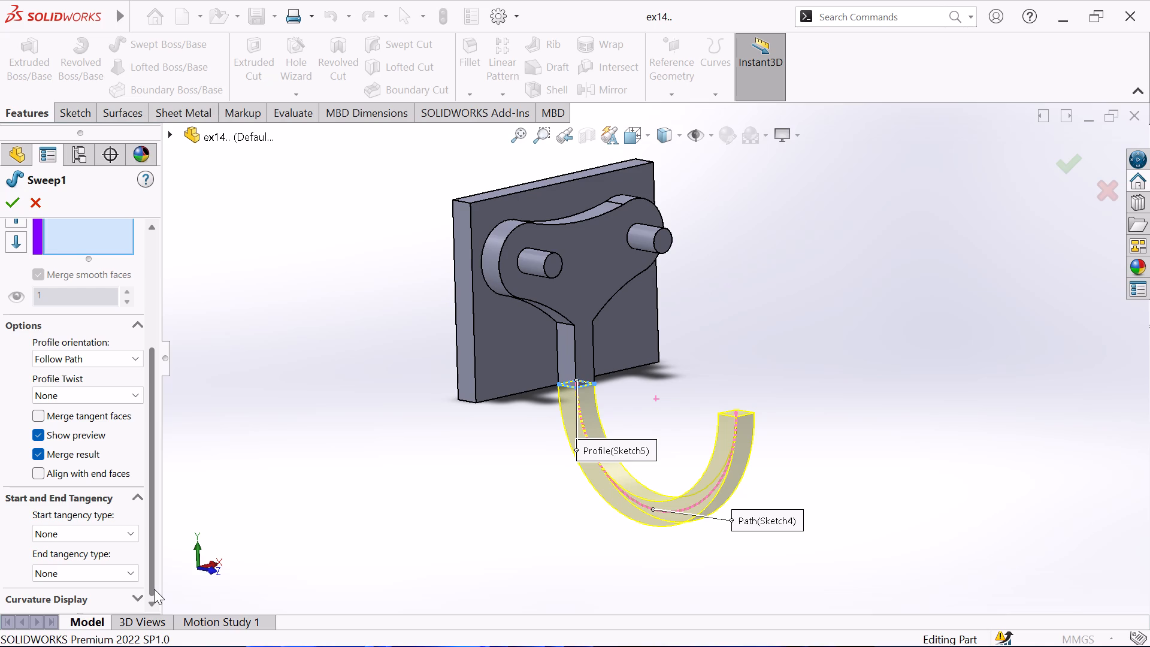
click(138, 596)
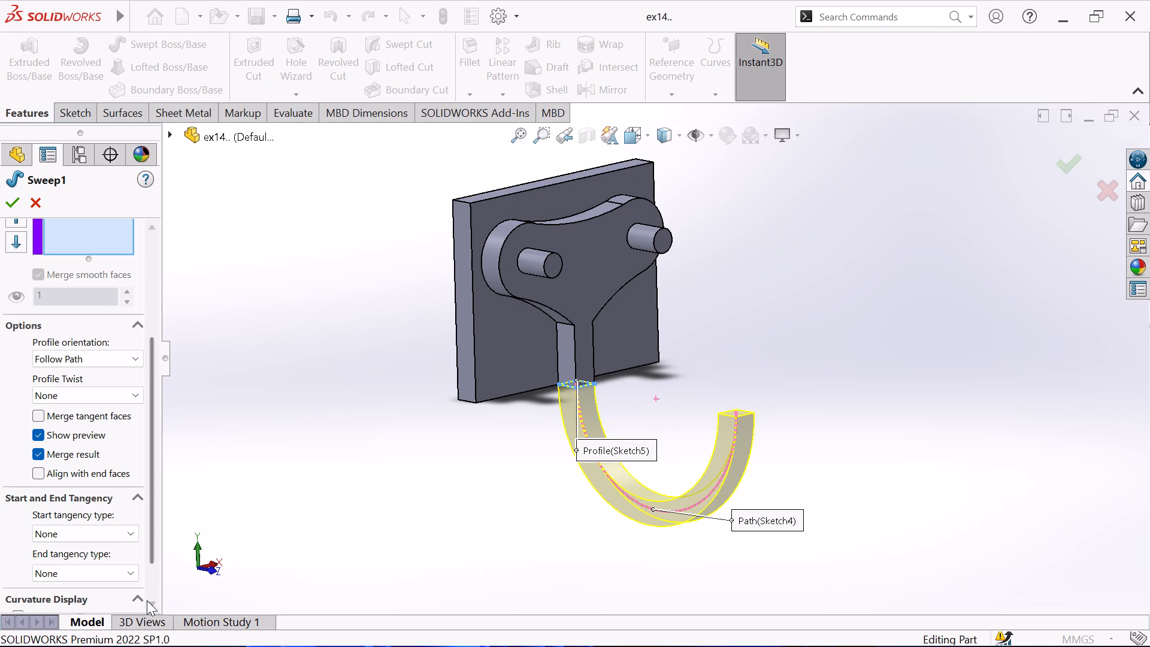
click(153, 600)
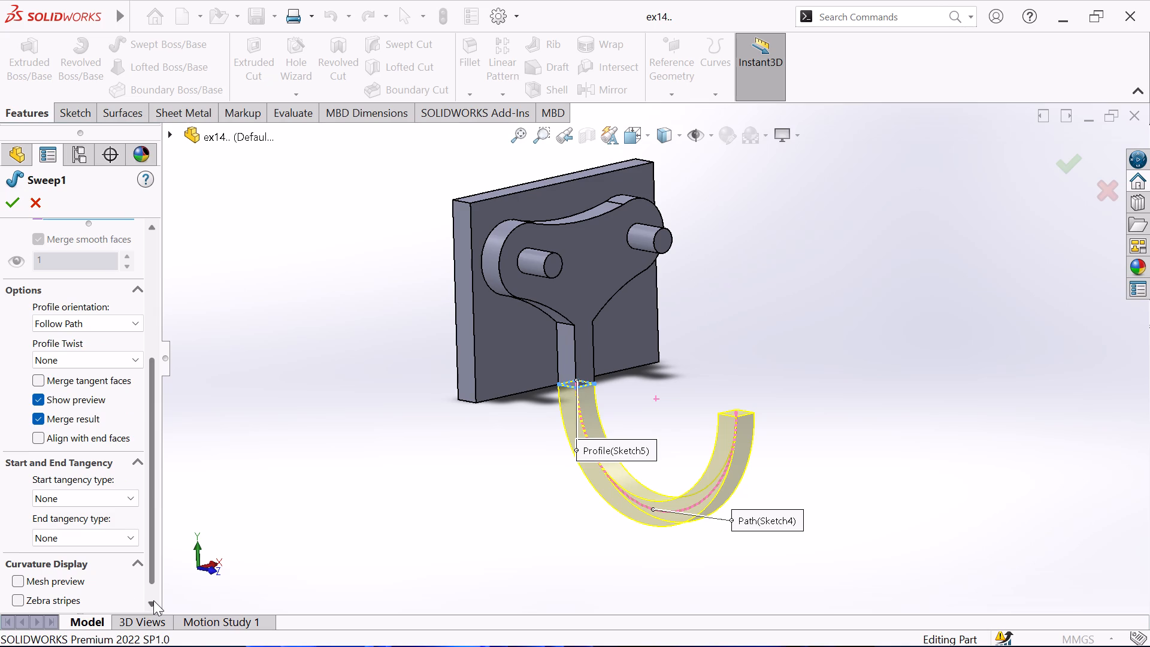
click(153, 600)
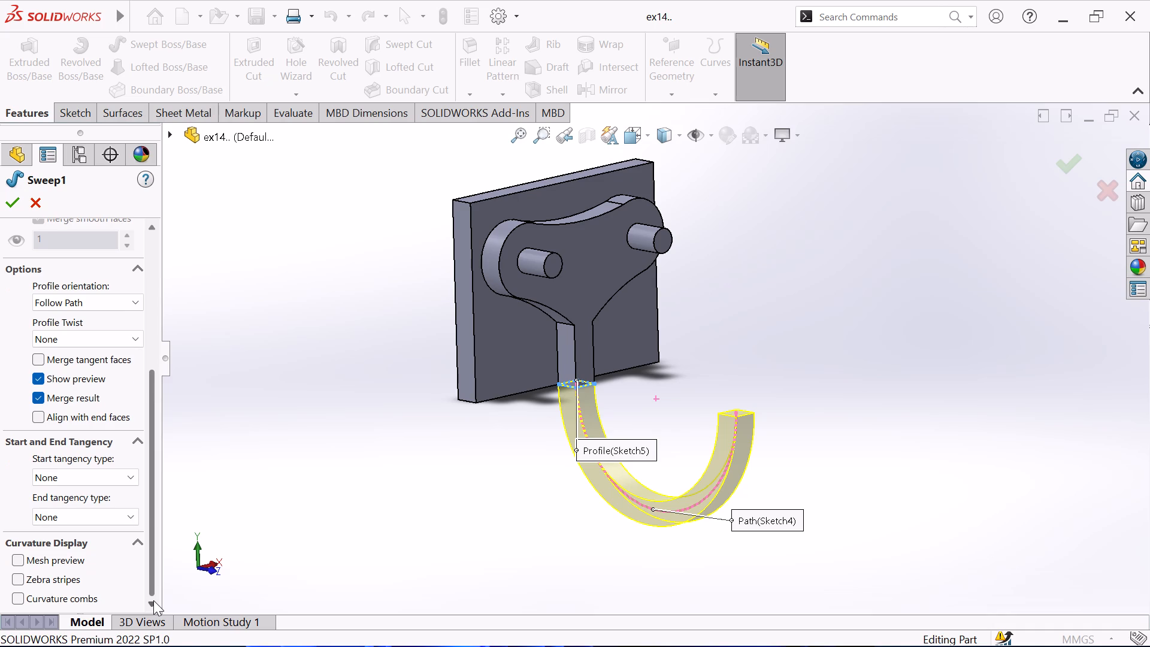
click(152, 606)
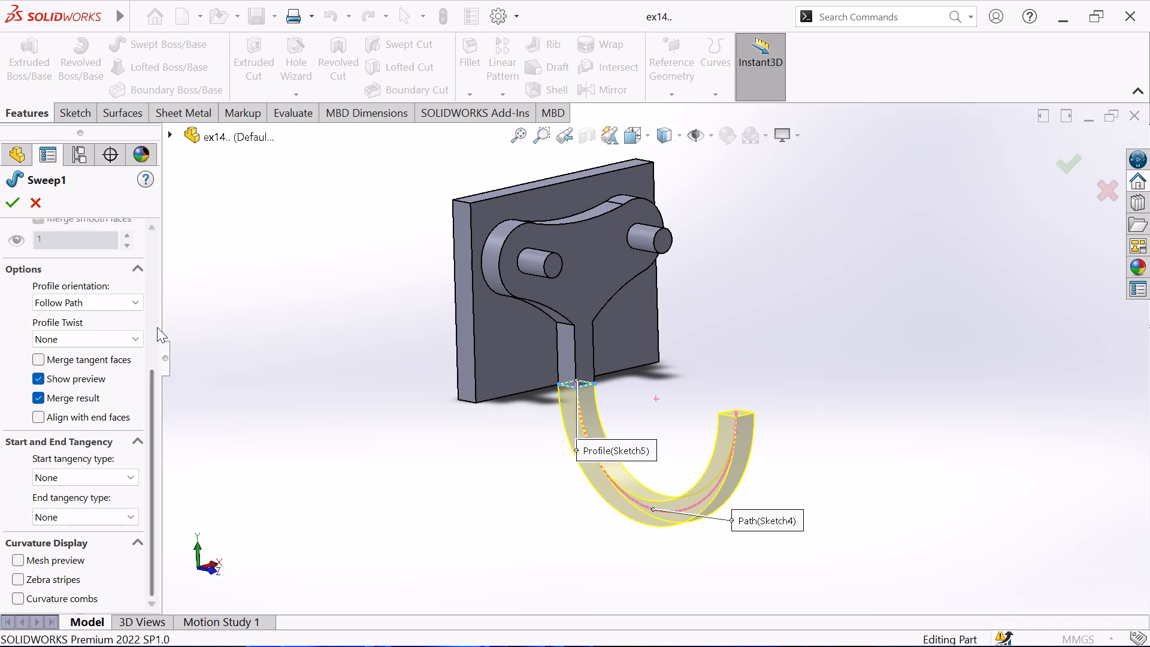
click(151, 286)
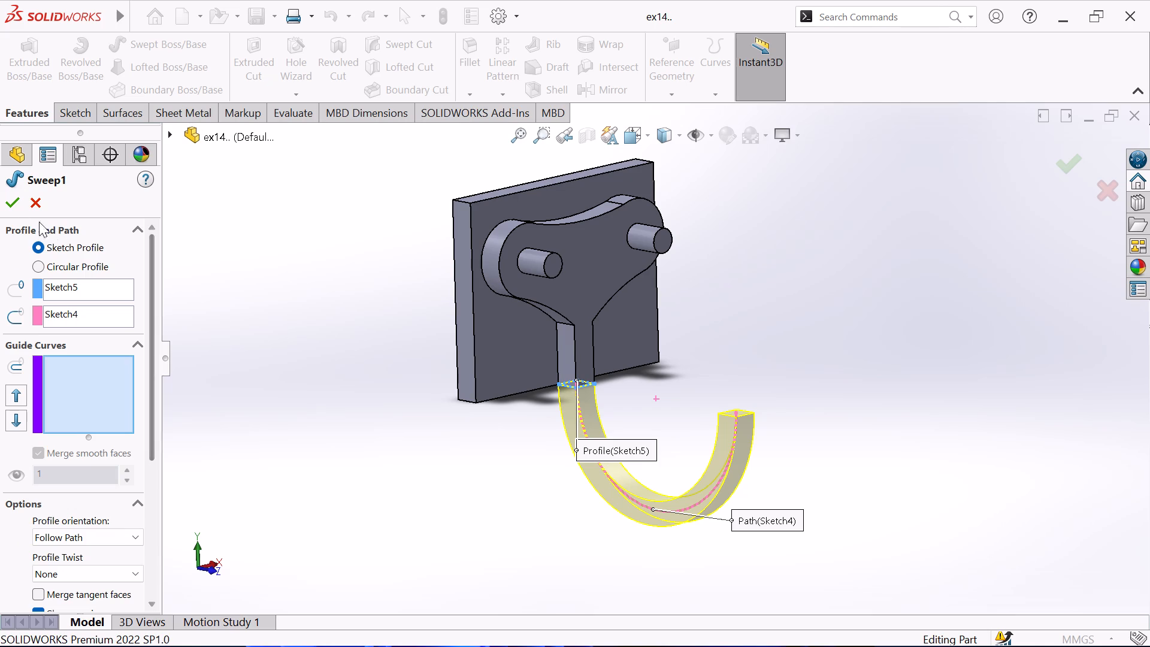
click(16, 208)
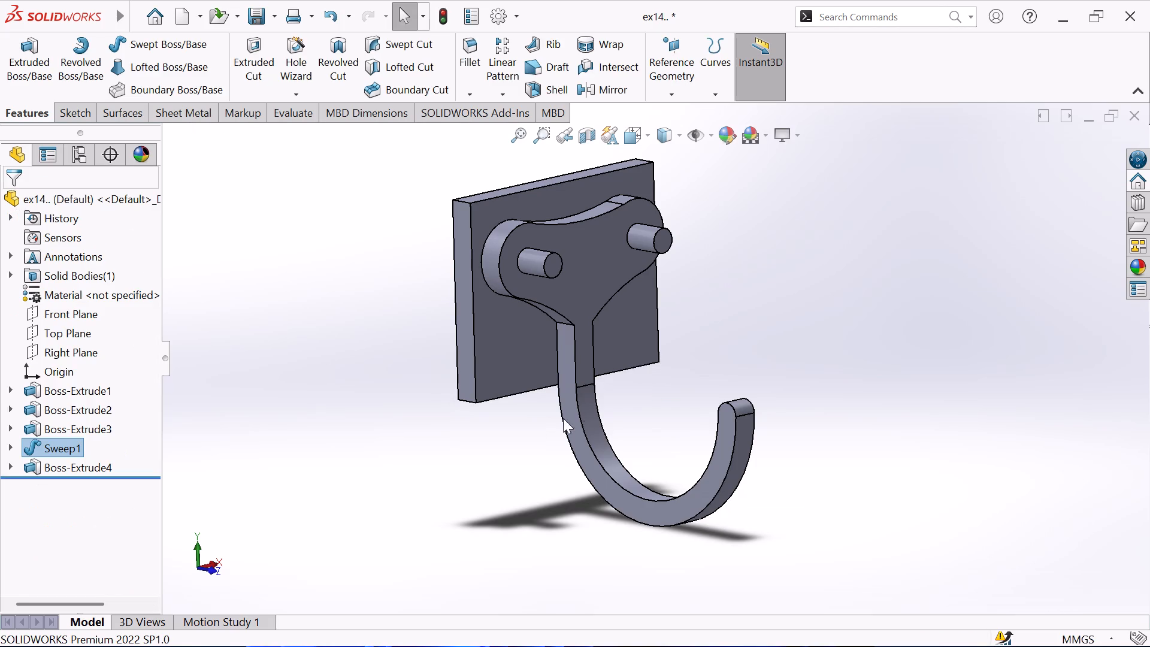
Preview section views of the hook part on the Top Plane and Right Plane, inspect the cut from several angles, and discard the section.
scroll(749, 386, up, 2)
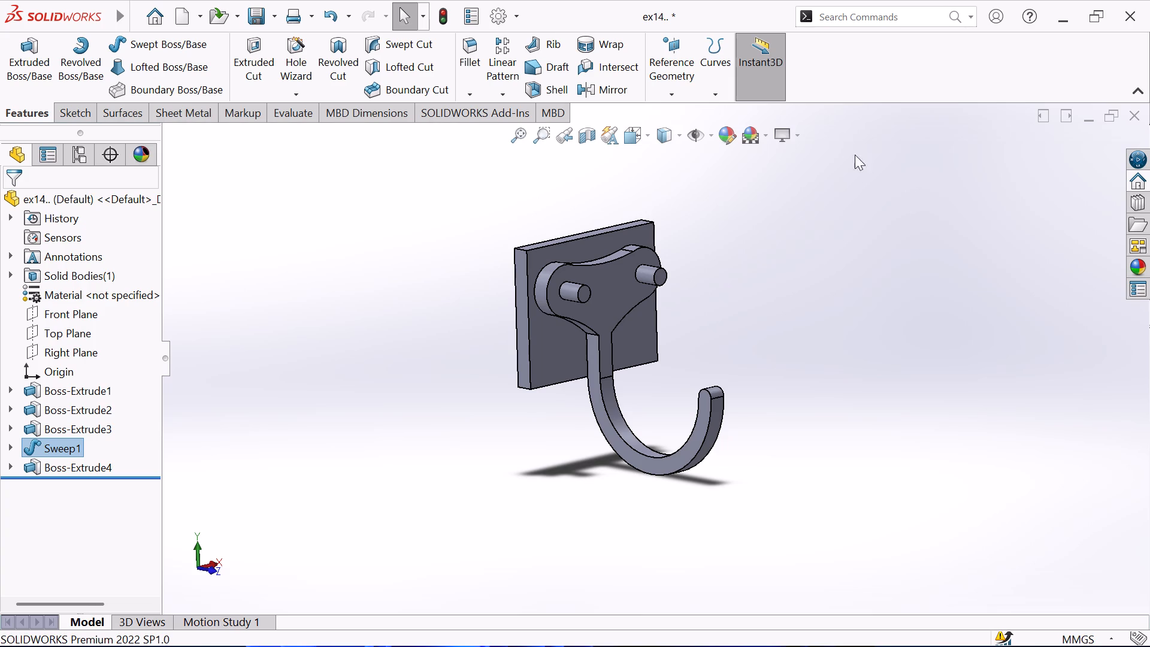
scroll(694, 245, up, 1)
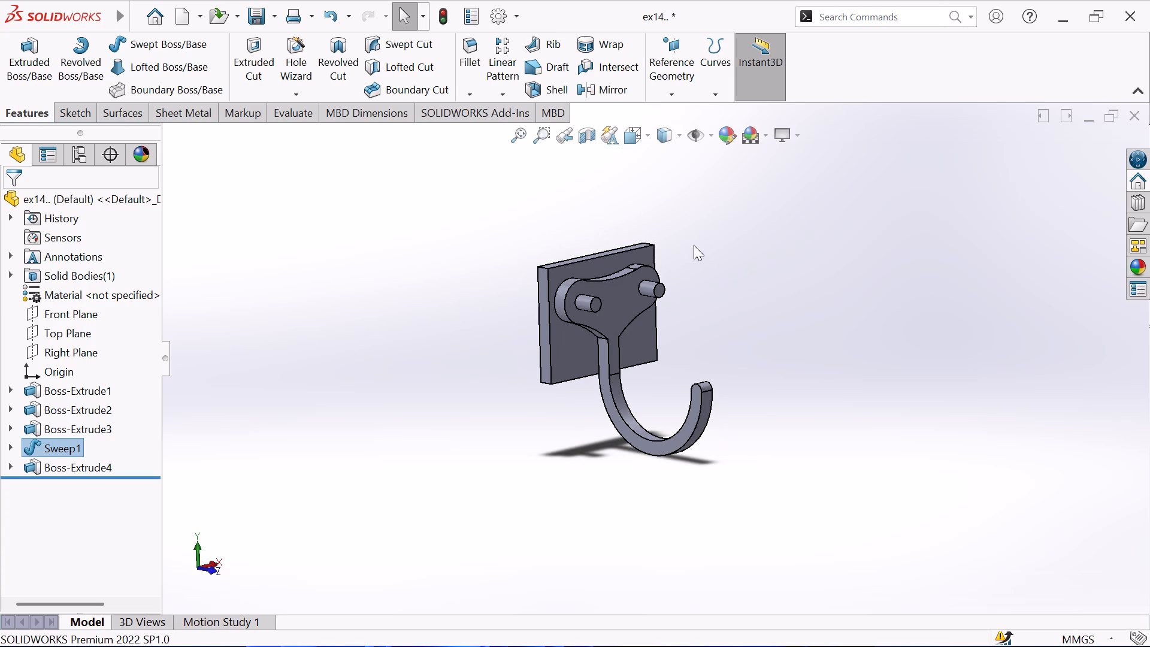
click(586, 136)
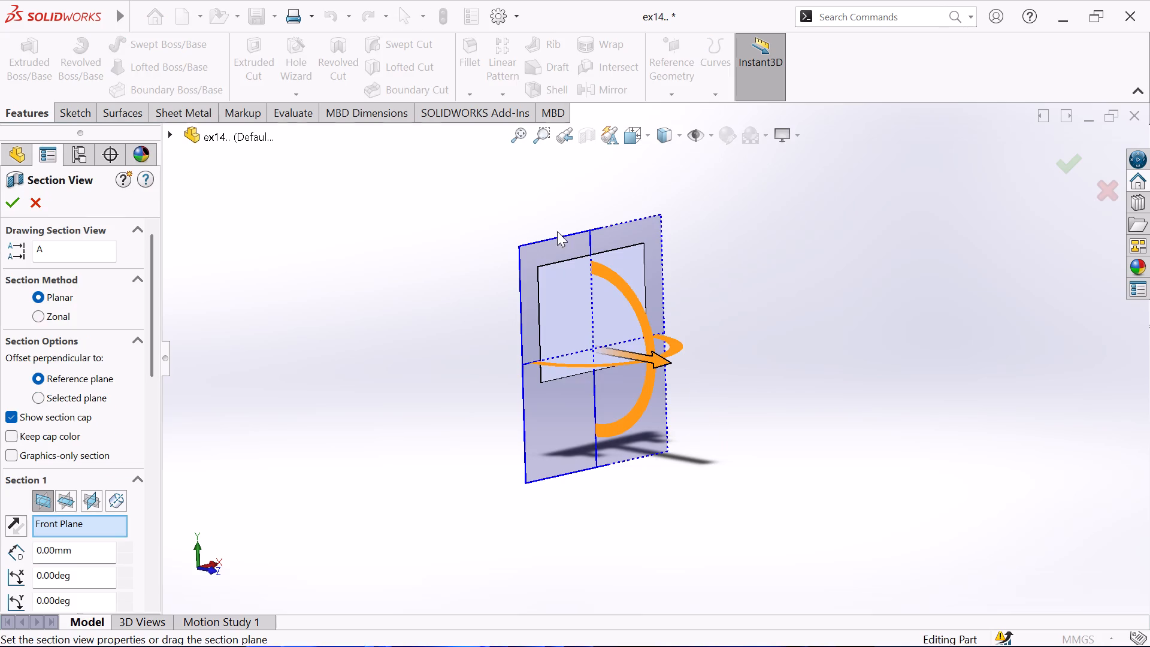
click(66, 501)
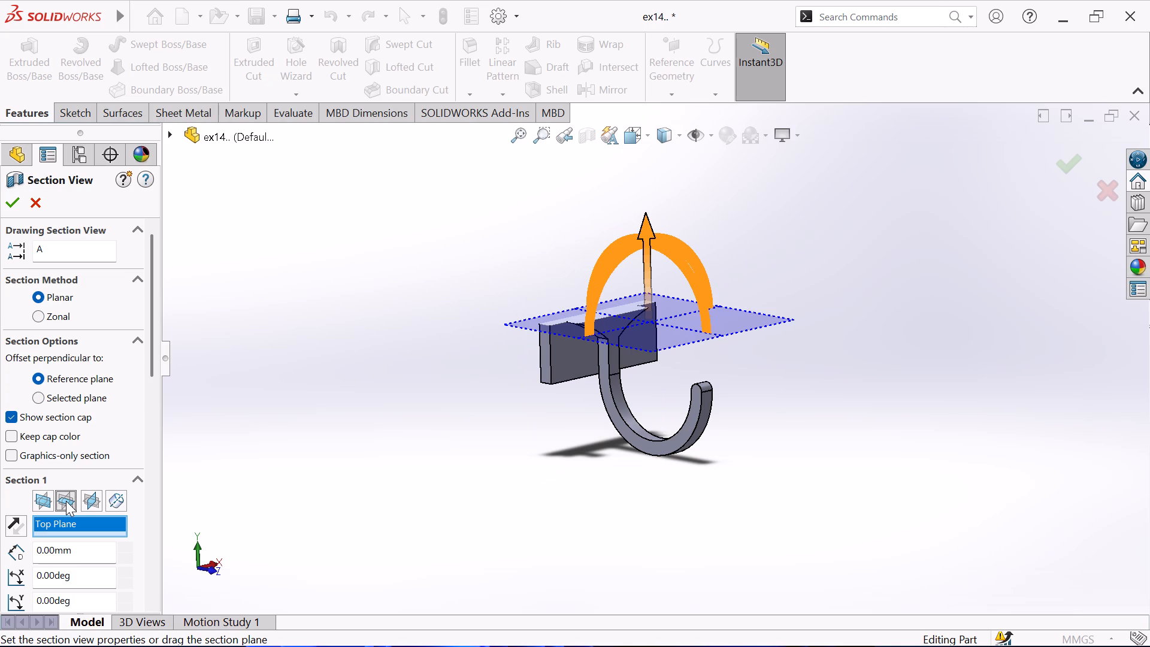
click(87, 496)
middle_drag(821, 280, 902, 286)
scroll(868, 280, up, 1)
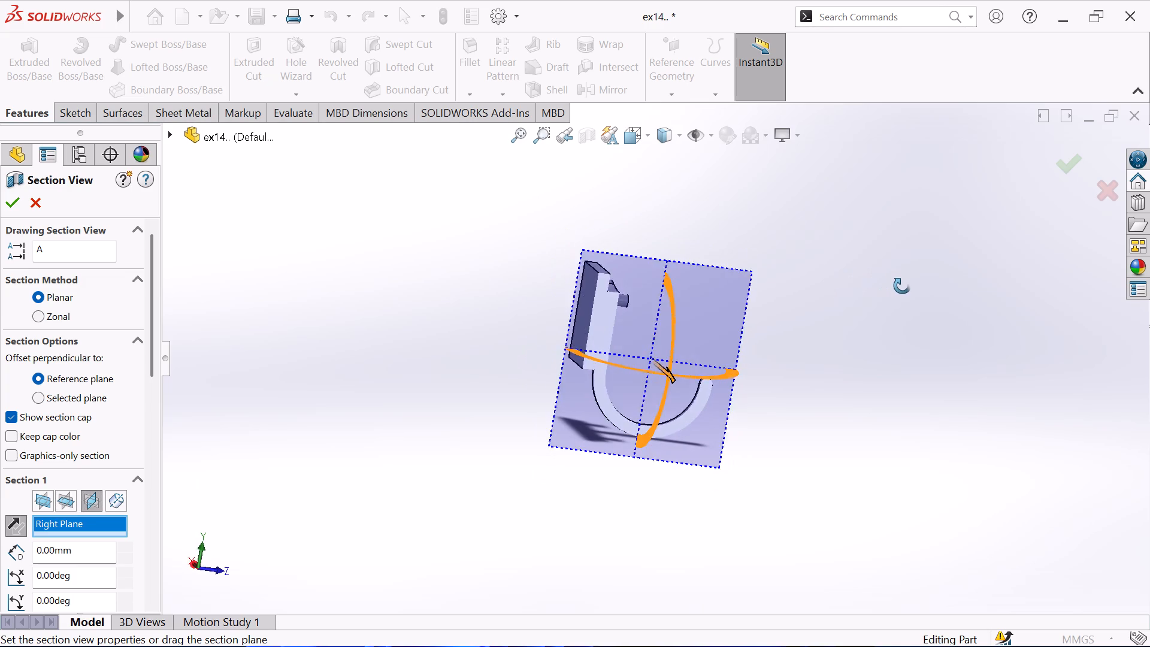
middle_drag(902, 286, 765, 449)
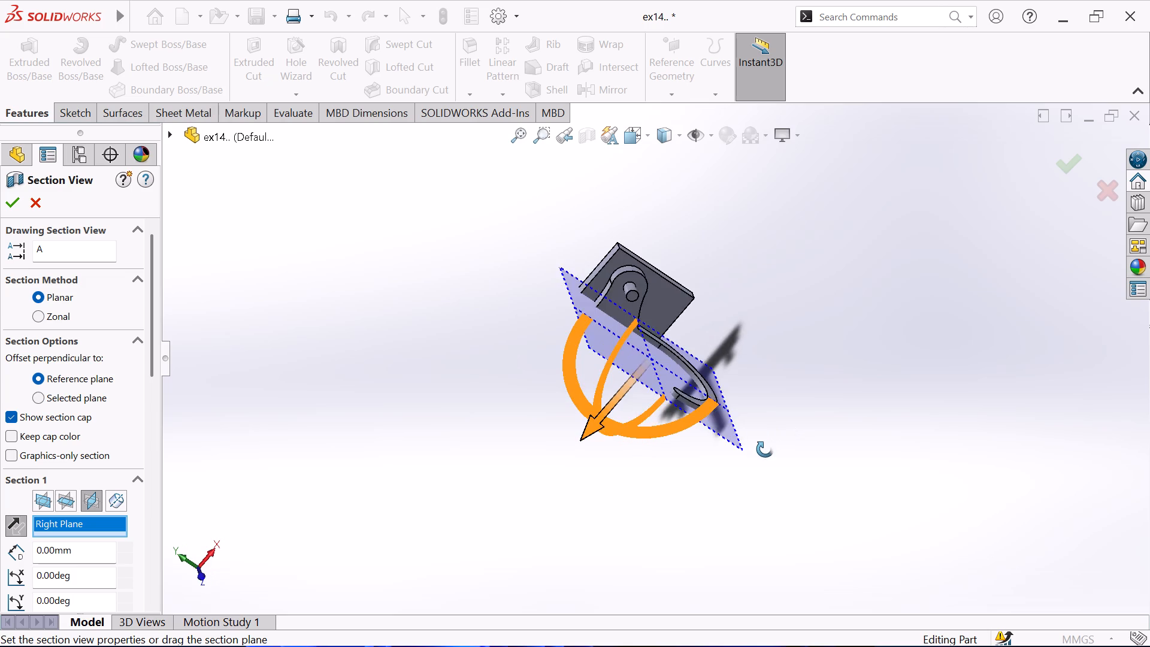
middle_drag(765, 449, 867, 334)
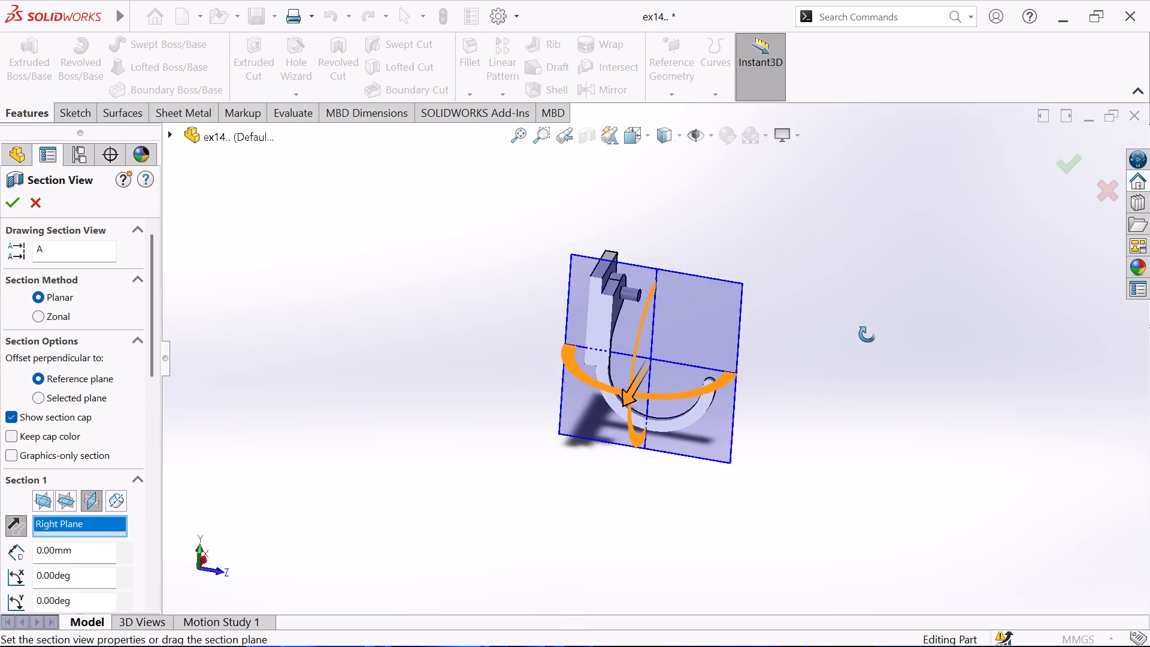
middle_drag(867, 334, 437, 319)
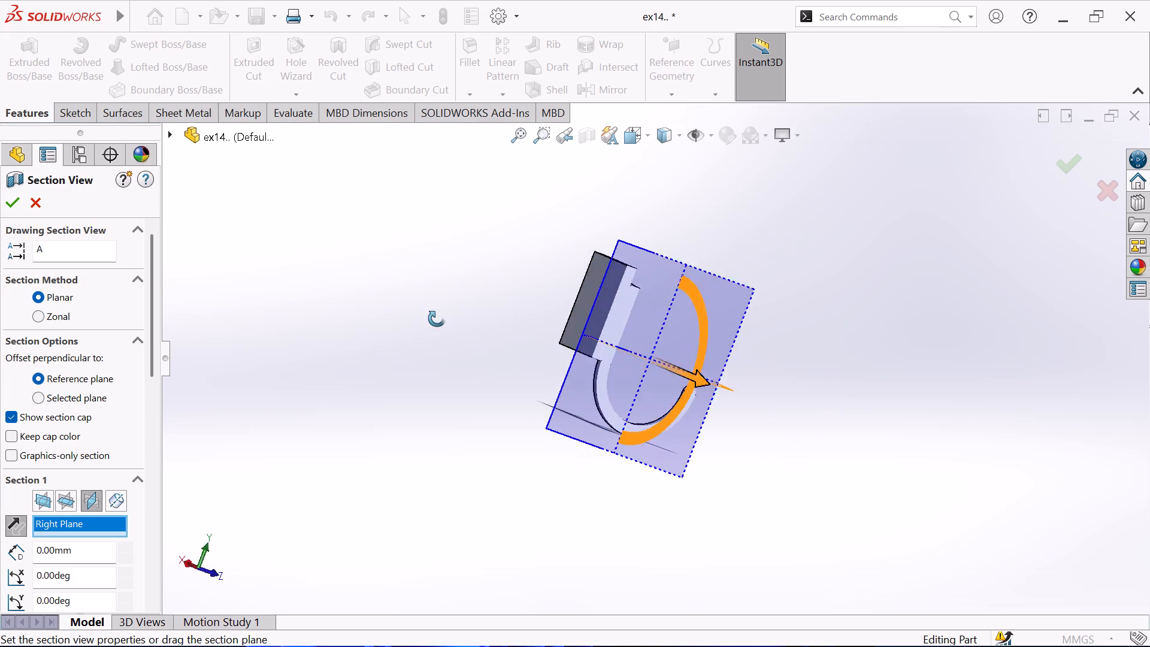
middle_drag(437, 319, 560, 309)
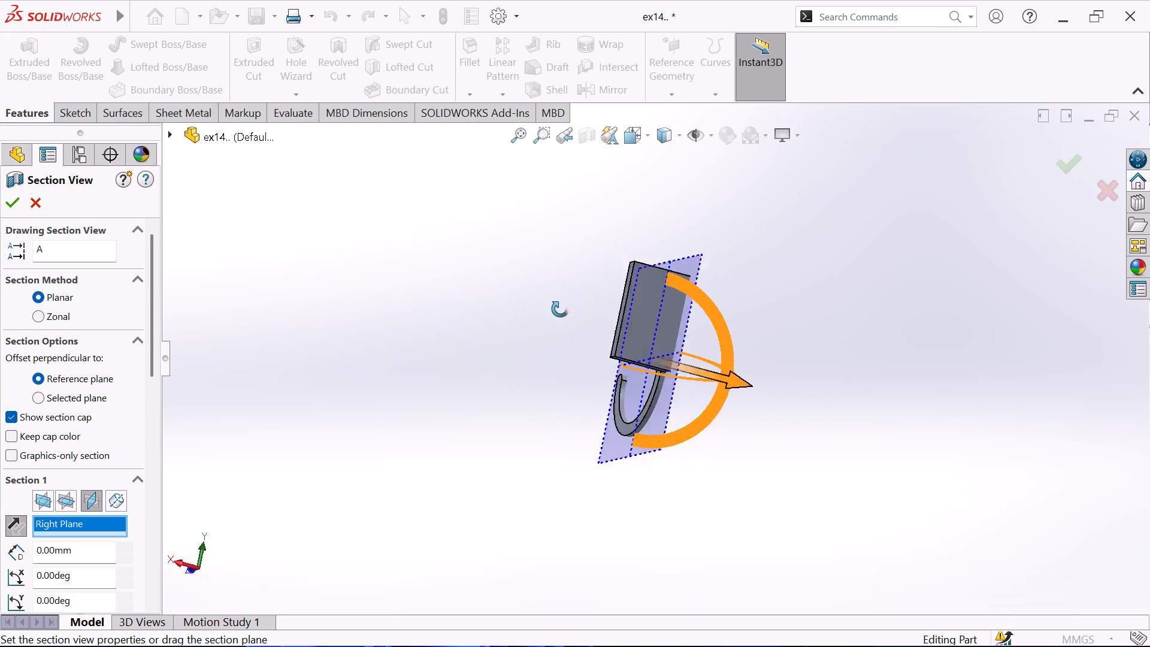
middle_drag(560, 309, 865, 365)
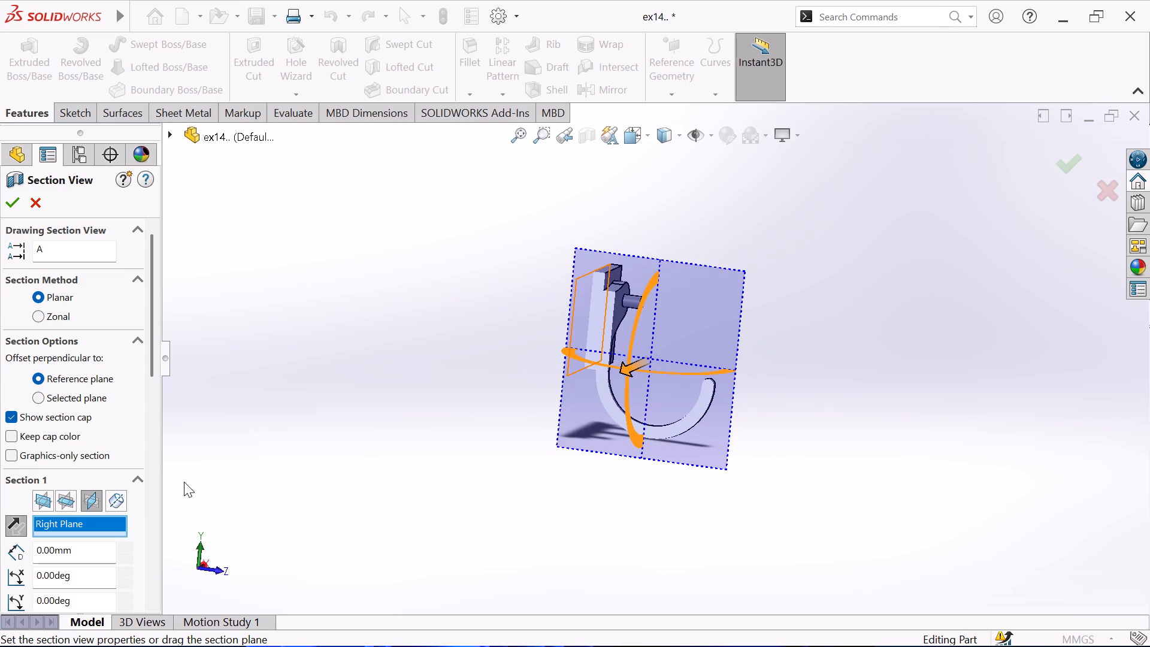
click(112, 503)
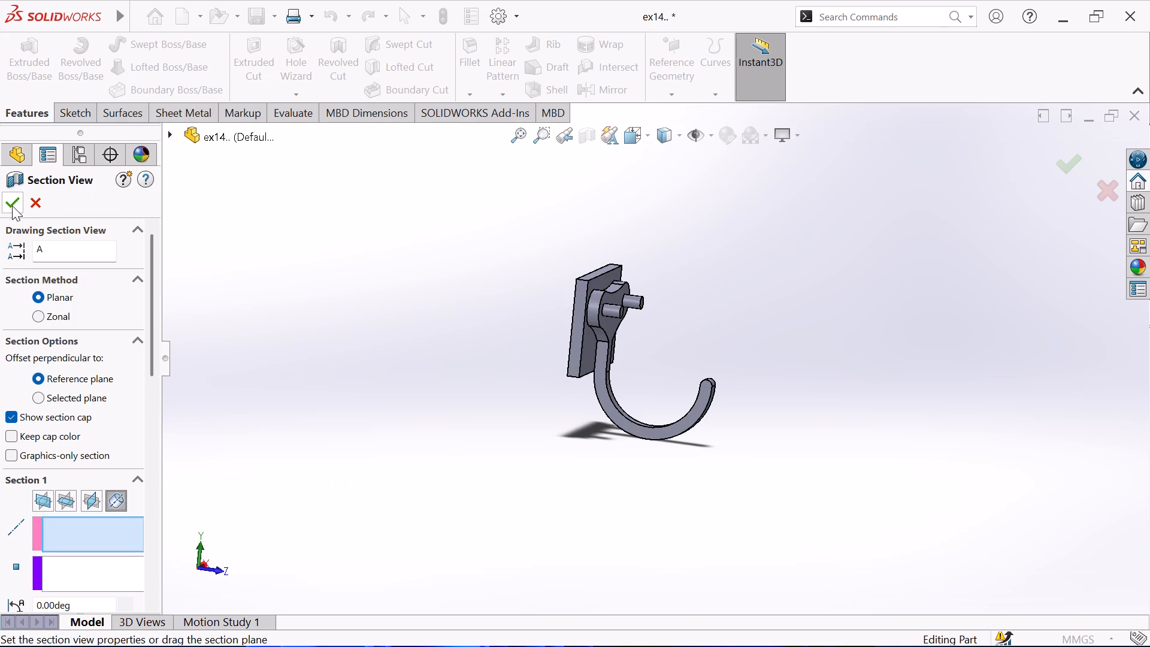
click(35, 205)
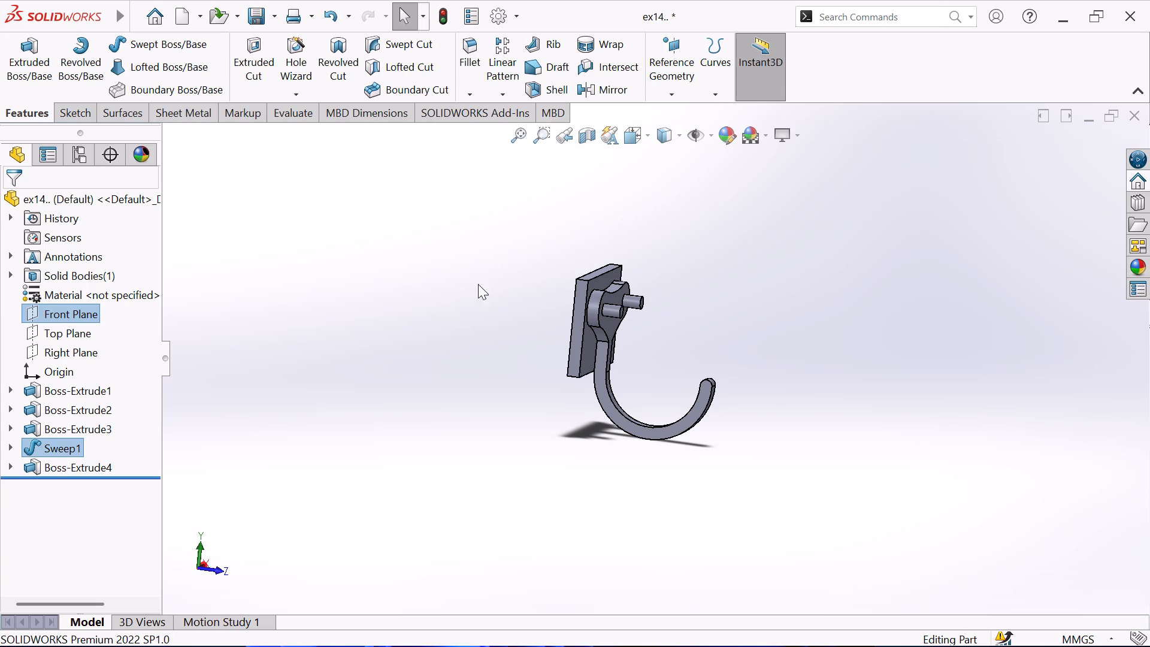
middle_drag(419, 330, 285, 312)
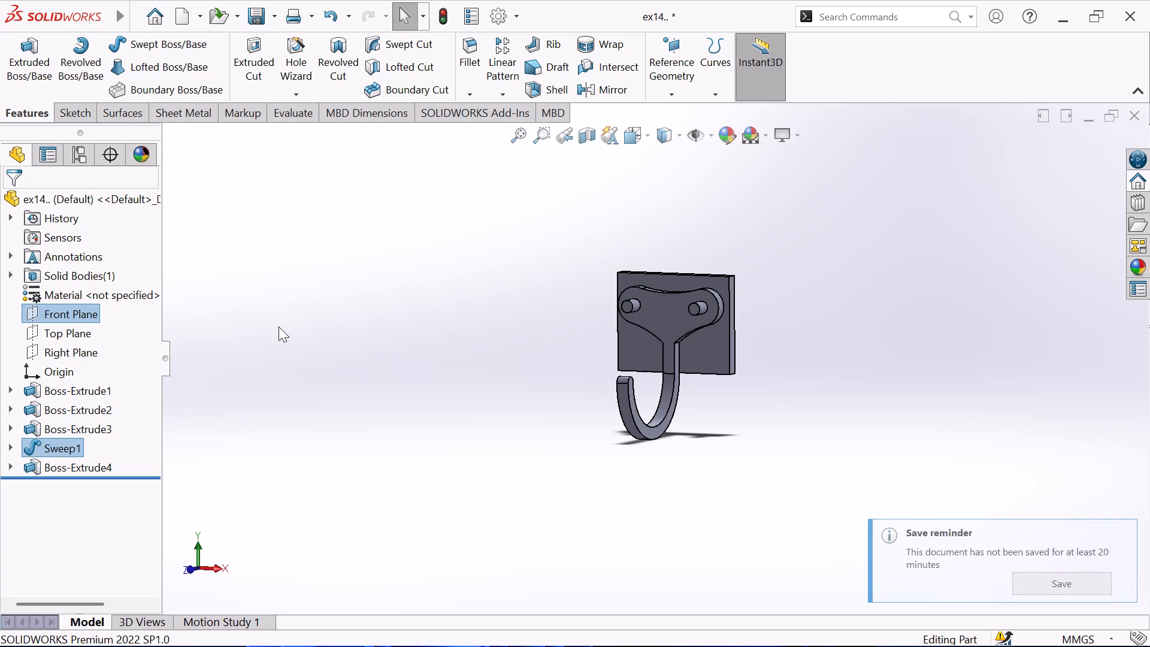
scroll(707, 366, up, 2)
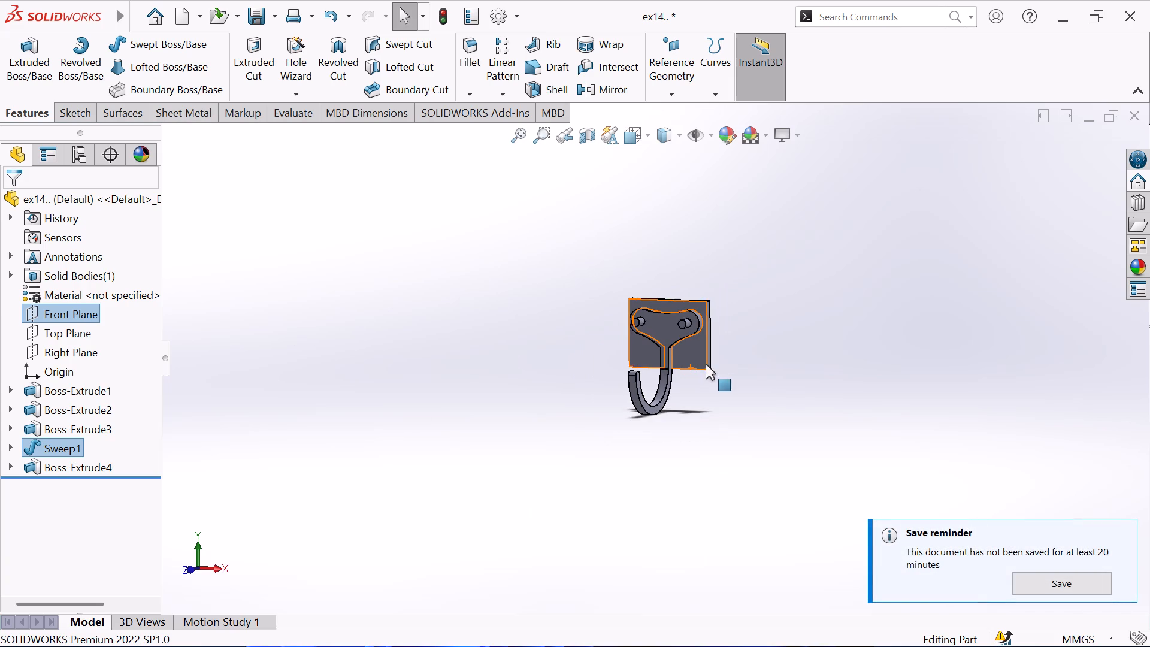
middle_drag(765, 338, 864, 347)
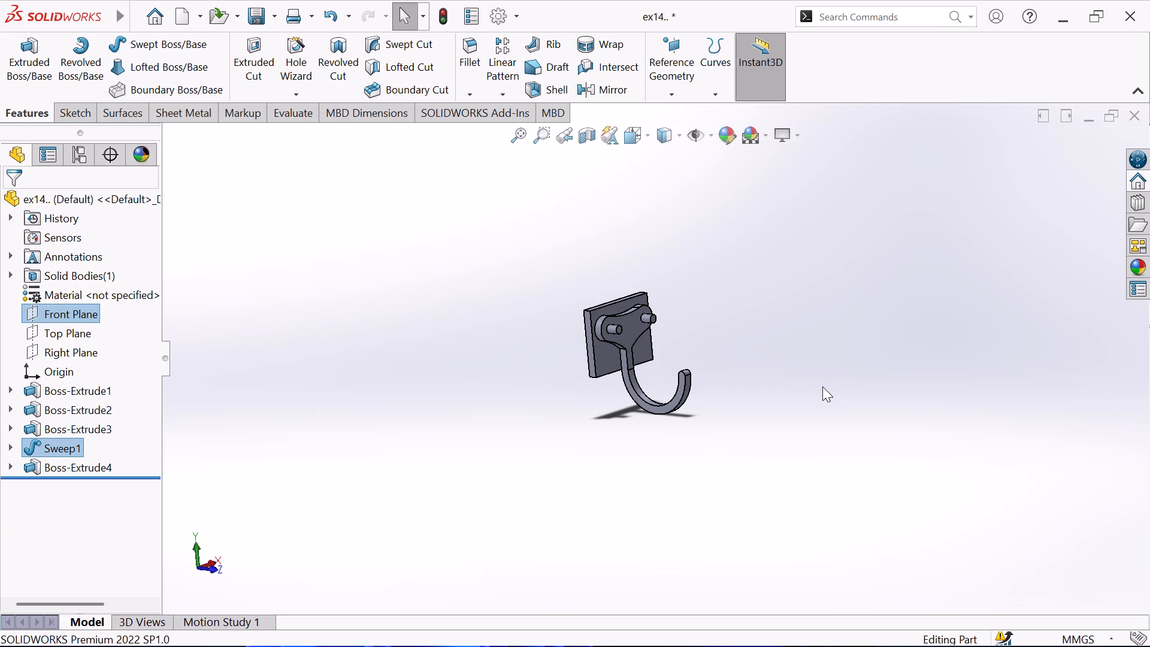
Clear the selection and save the ex14.. hook part.
key(Escape)
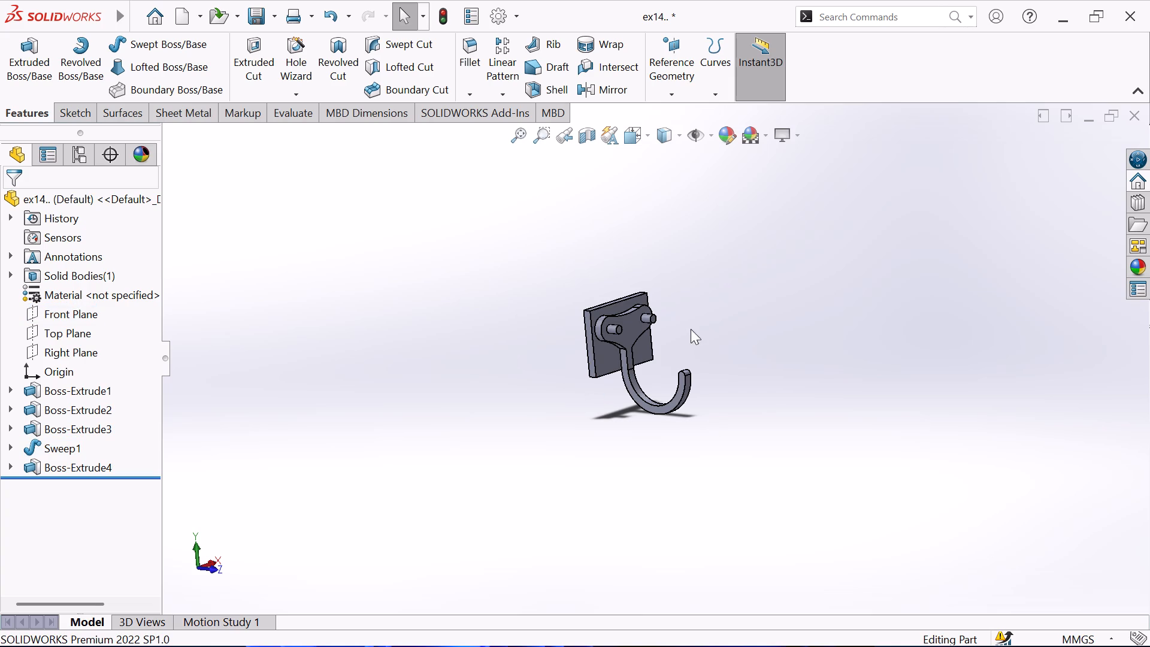
key(ctrl+s)
Examine the finished hook part from the side, back, underside and front, checking the plate, pins and swept hook.
scroll(629, 370, down, 3)
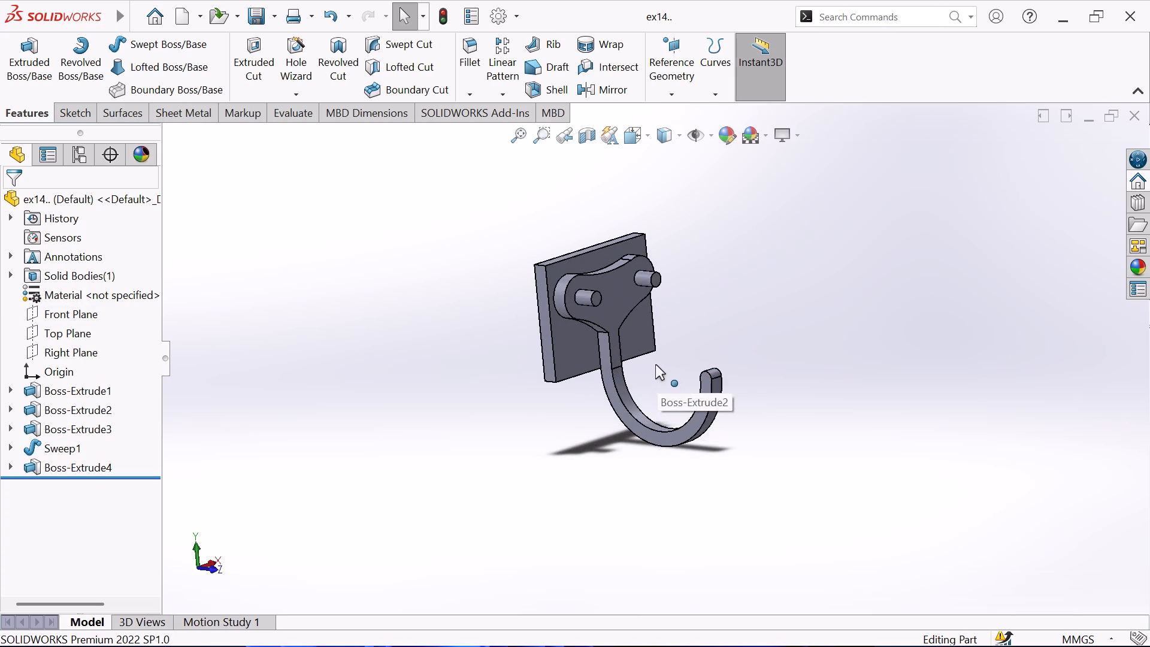
scroll(655, 364, down, 2)
middle_drag(680, 369, 752, 342)
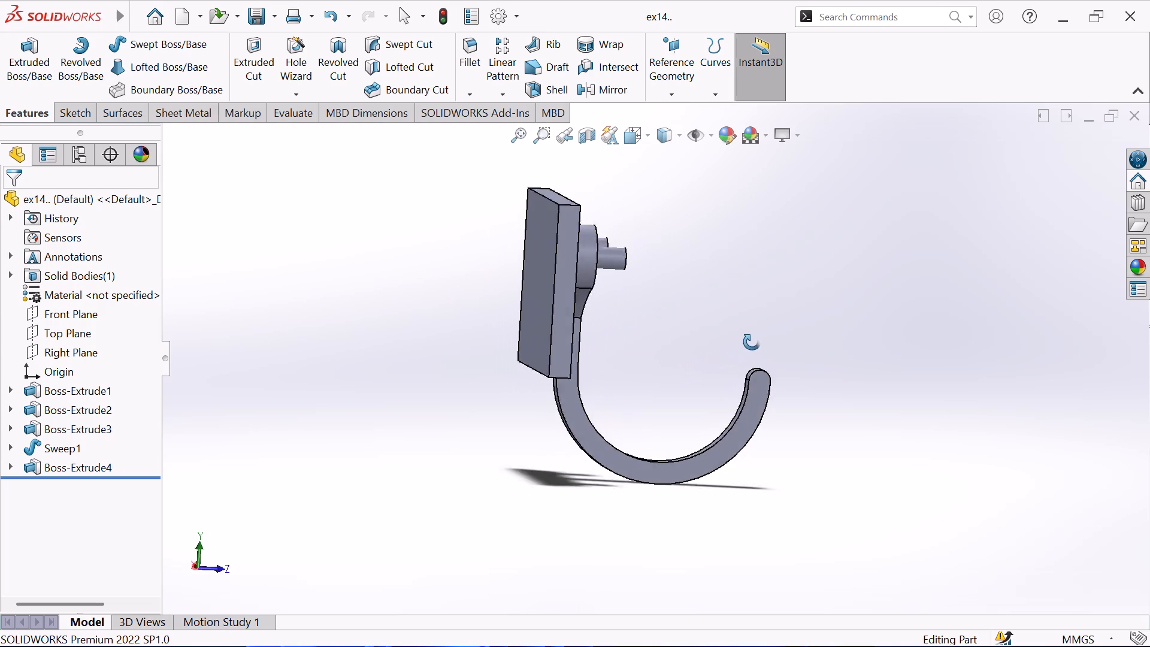
middle_drag(752, 342, 789, 159)
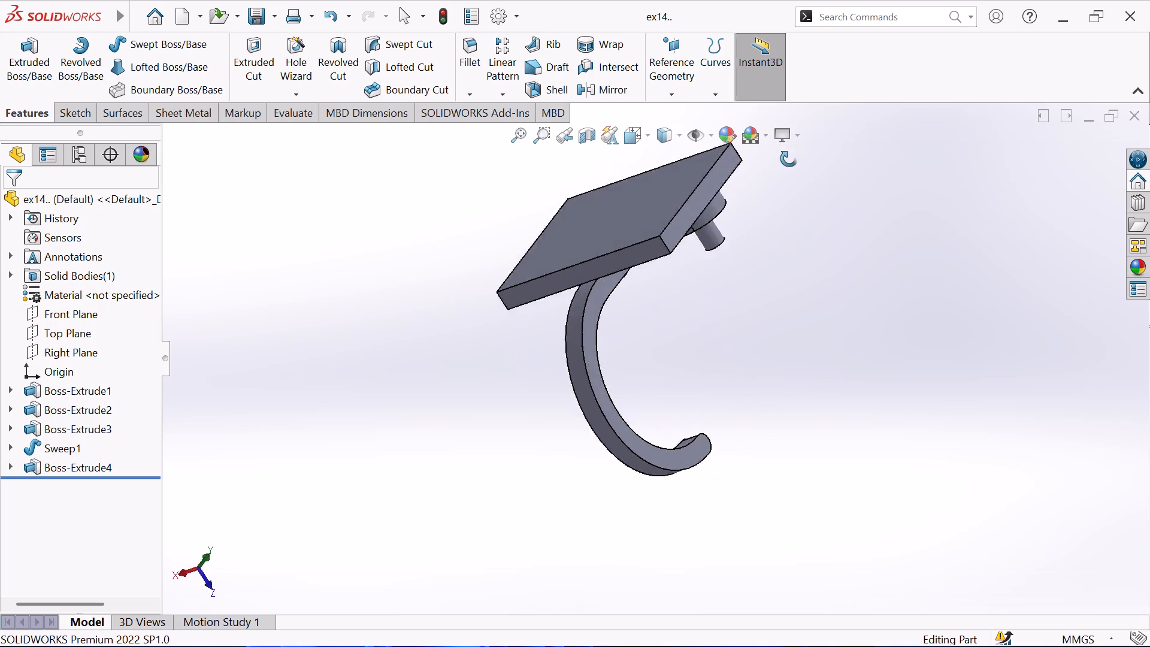
middle_drag(789, 159, 745, 196)
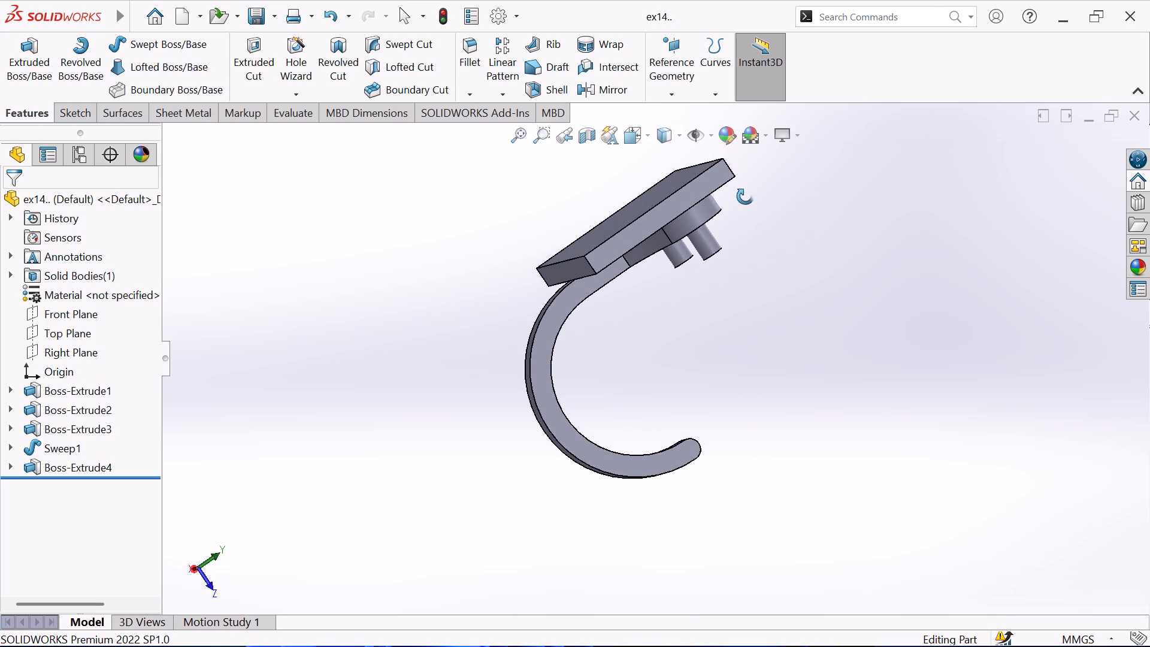
middle_drag(745, 196, 607, 244)
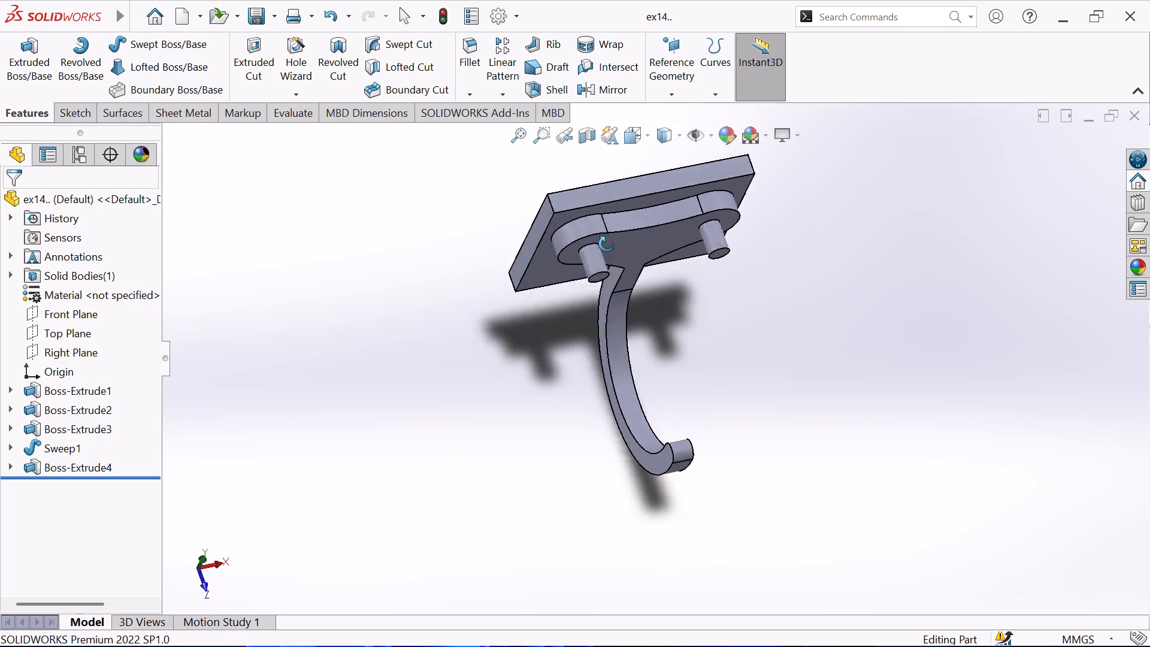
middle_drag(607, 244, 523, 255)
middle_drag(506, 312, 513, 295)
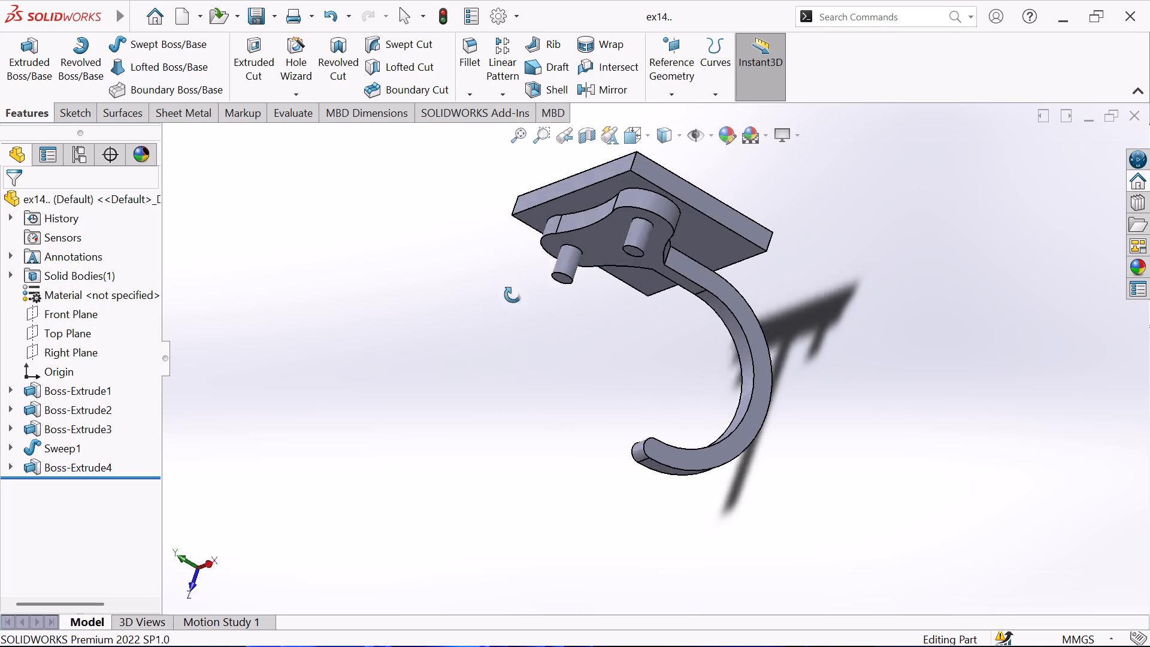
middle_drag(513, 295, 525, 267)
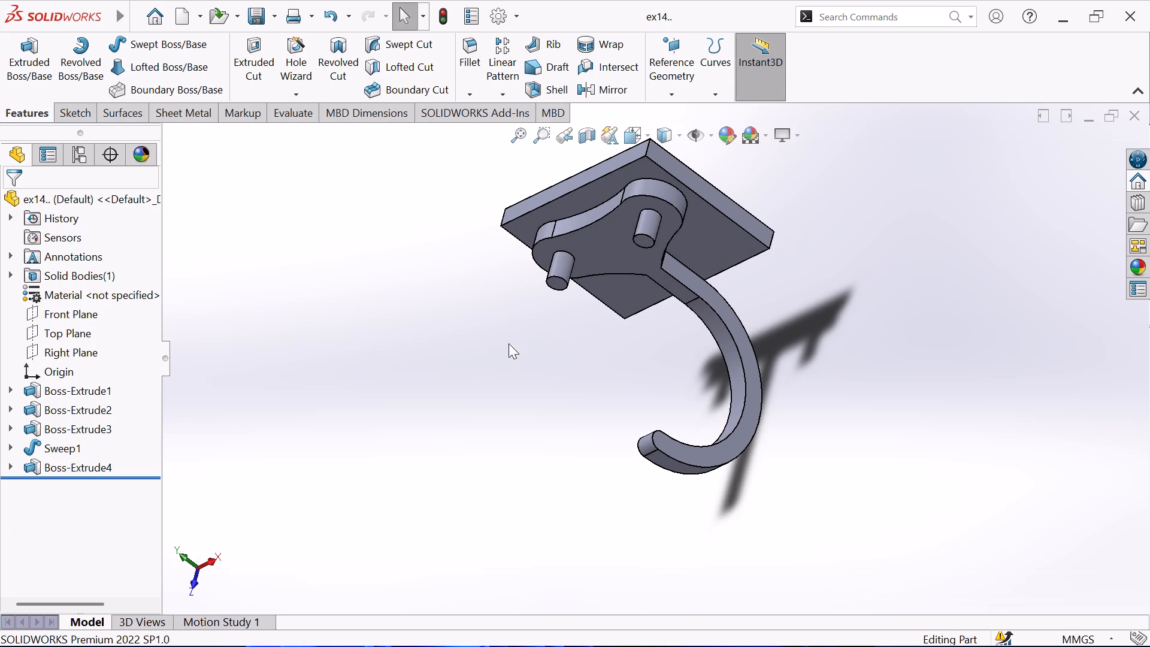
scroll(747, 213, up, 1)
middle_drag(764, 214, 800, 189)
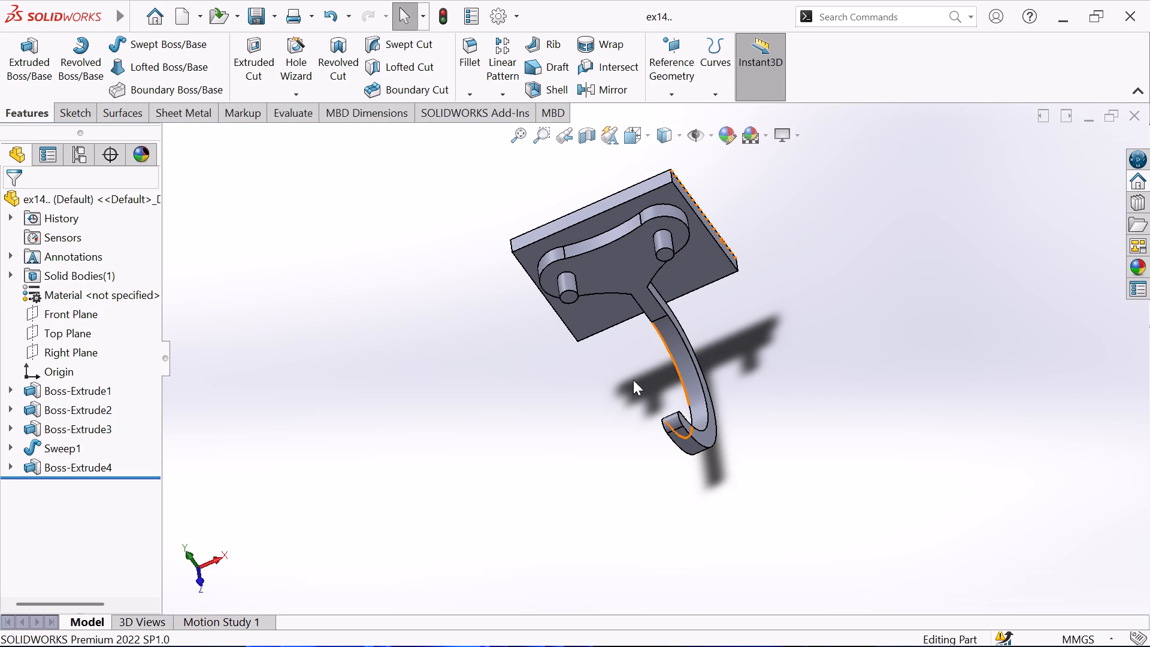
scroll(553, 381, up, 1)
middle_drag(553, 381, 738, 254)
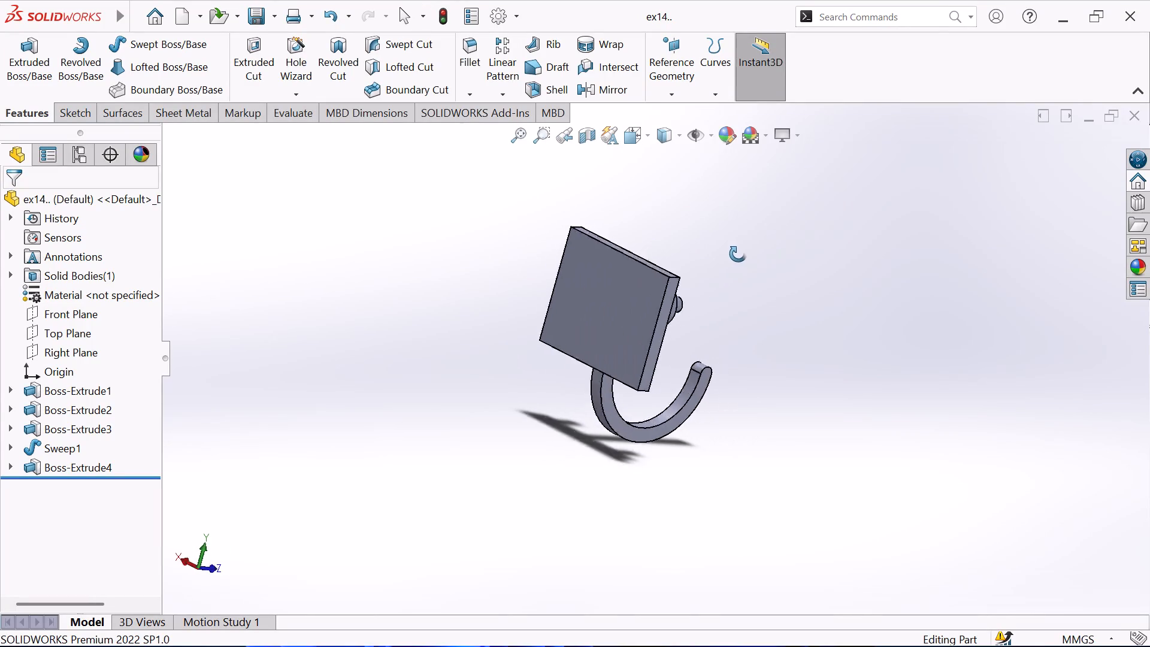
middle_drag(738, 254, 466, 422)
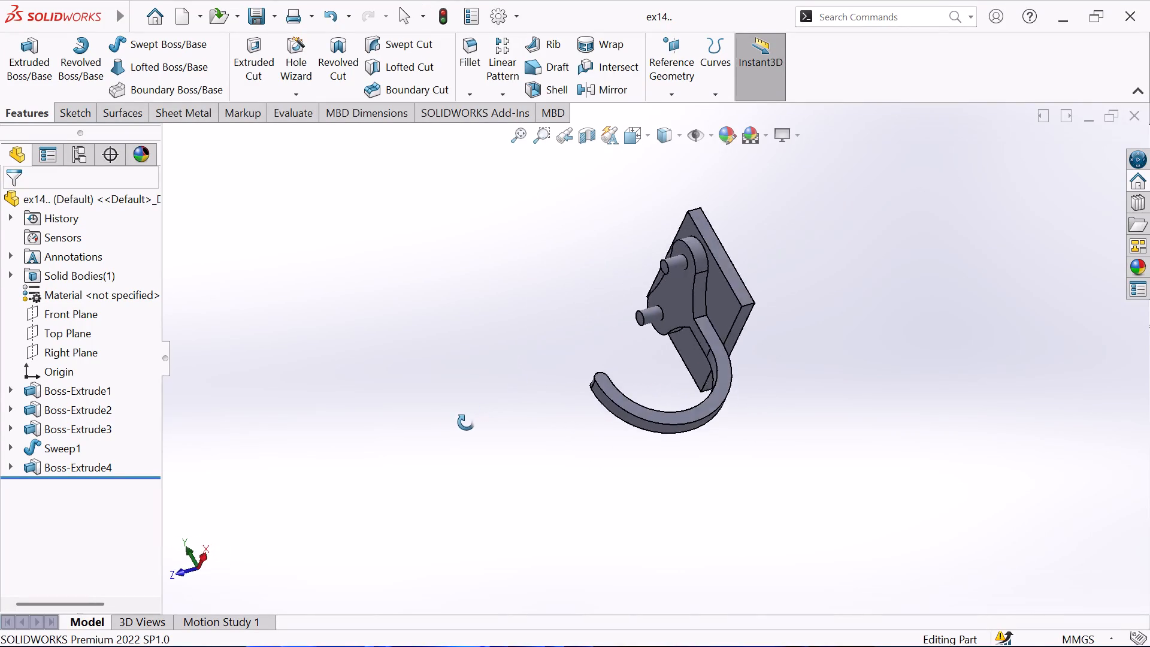
middle_drag(466, 422, 532, 529)
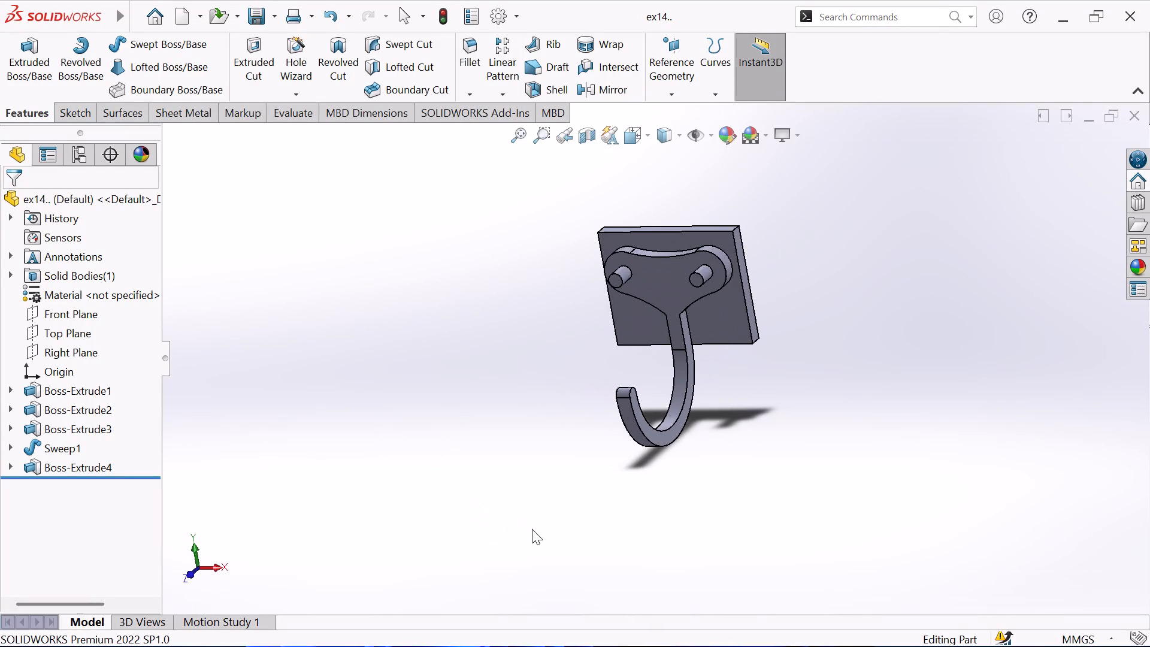
scroll(692, 341, down, 1)
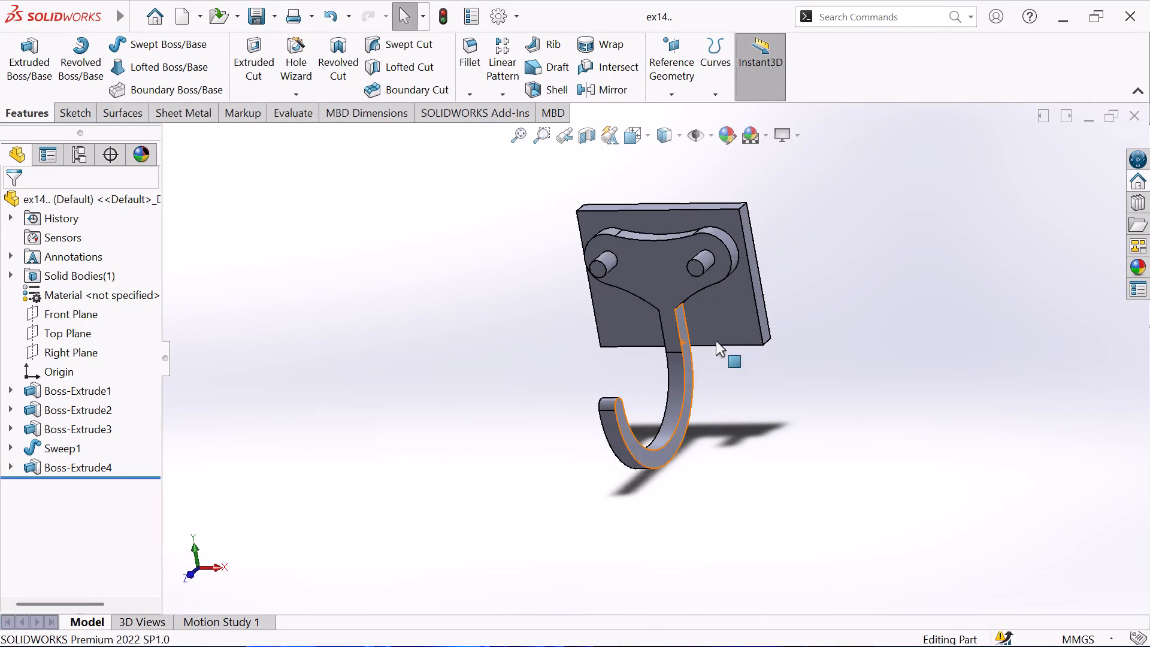
scroll(716, 341, down, 1)
middle_drag(858, 326, 904, 291)
scroll(904, 291, down, 1)
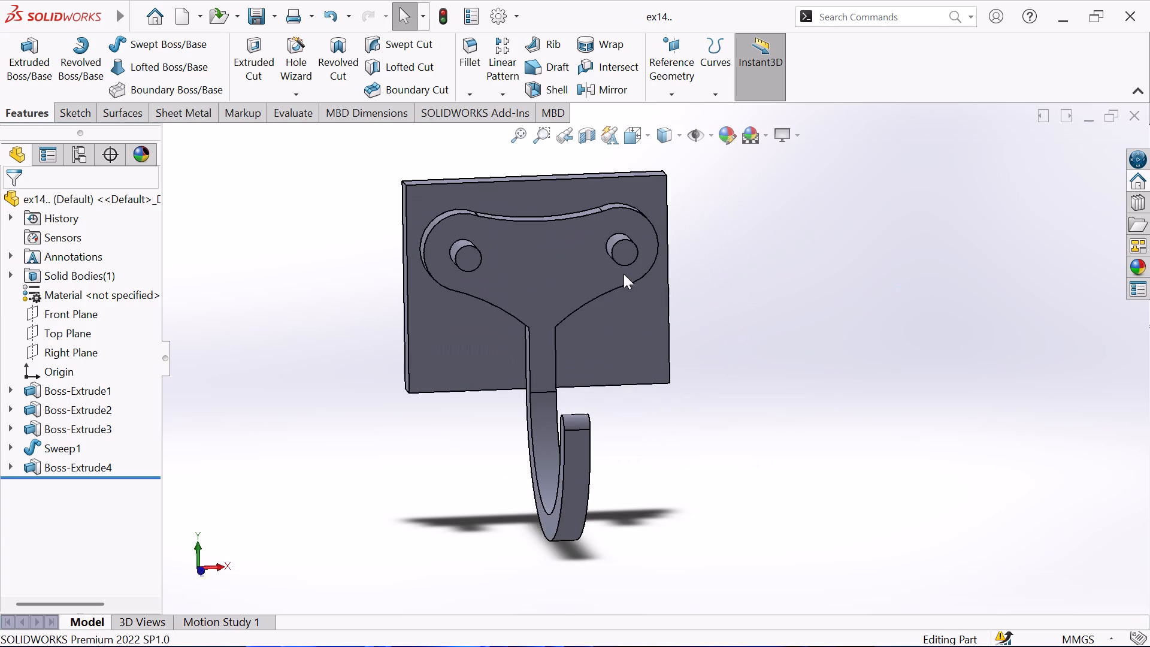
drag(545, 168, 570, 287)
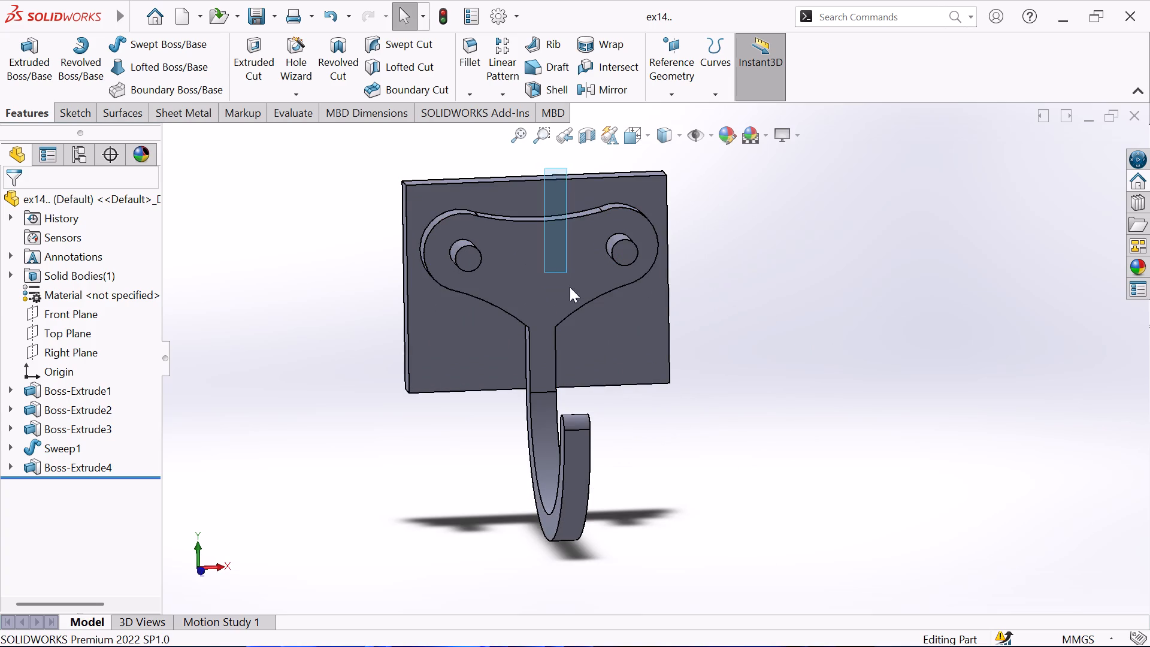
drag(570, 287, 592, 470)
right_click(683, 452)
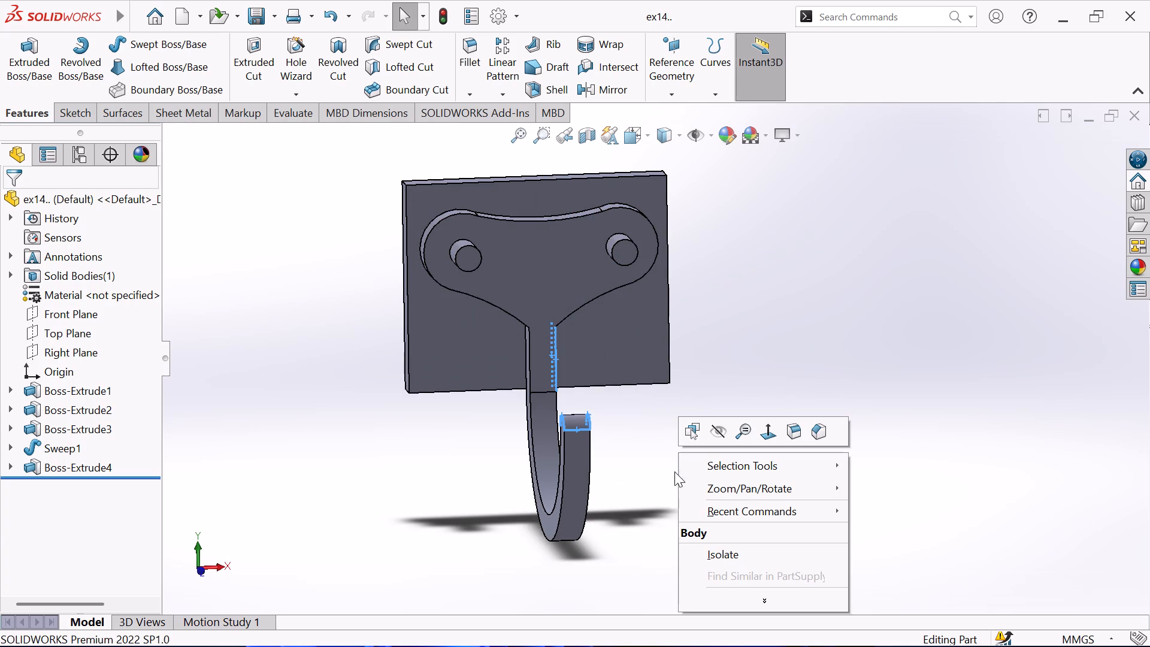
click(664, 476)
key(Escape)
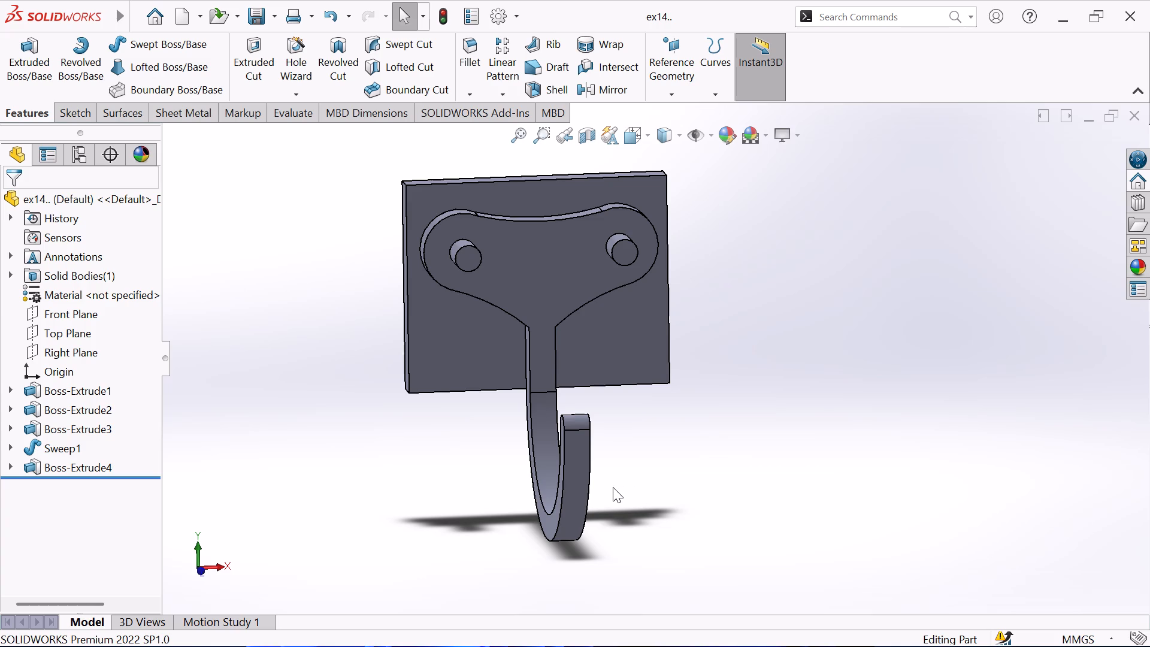
Review the hook part in the isometric view, and inspect its back plate, pins and curved hook from all around.
scroll(619, 456, up, 1)
key(ctrl+7)
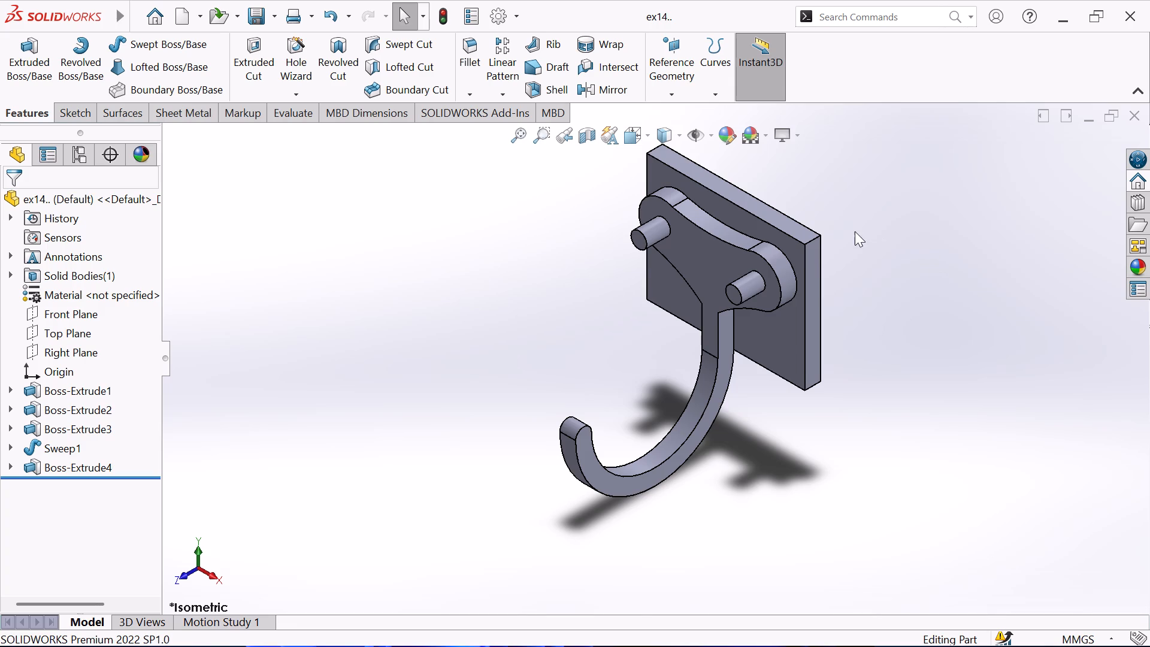
scroll(849, 229, up, 1)
middle_drag(848, 229, 708, 349)
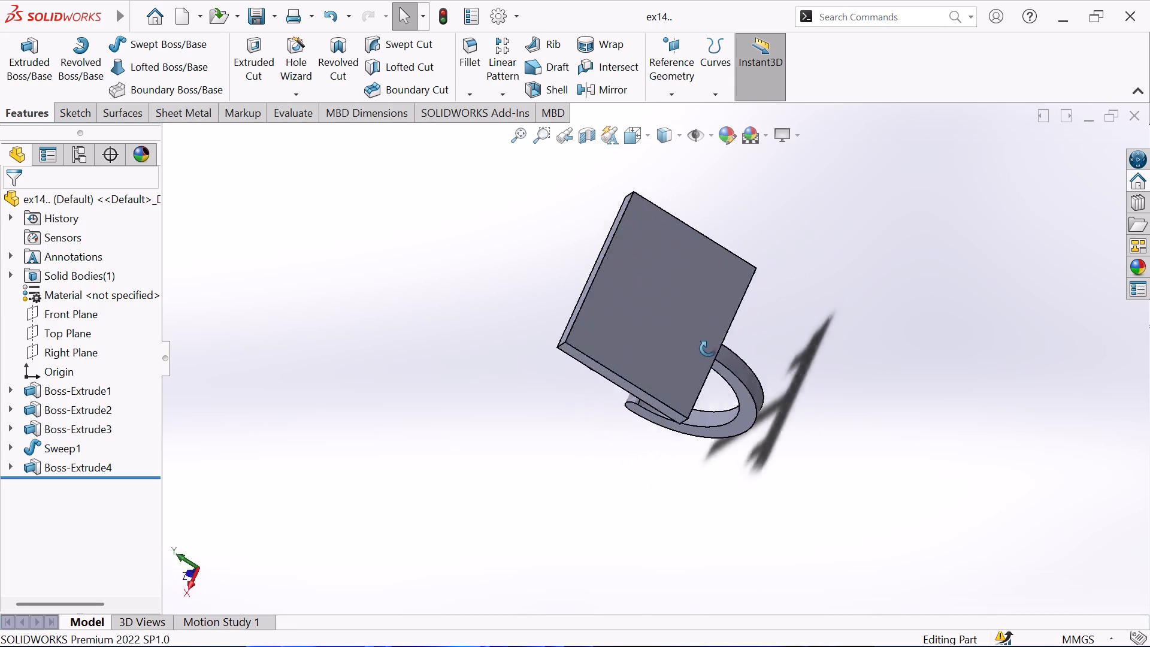
middle_drag(708, 349, 315, 404)
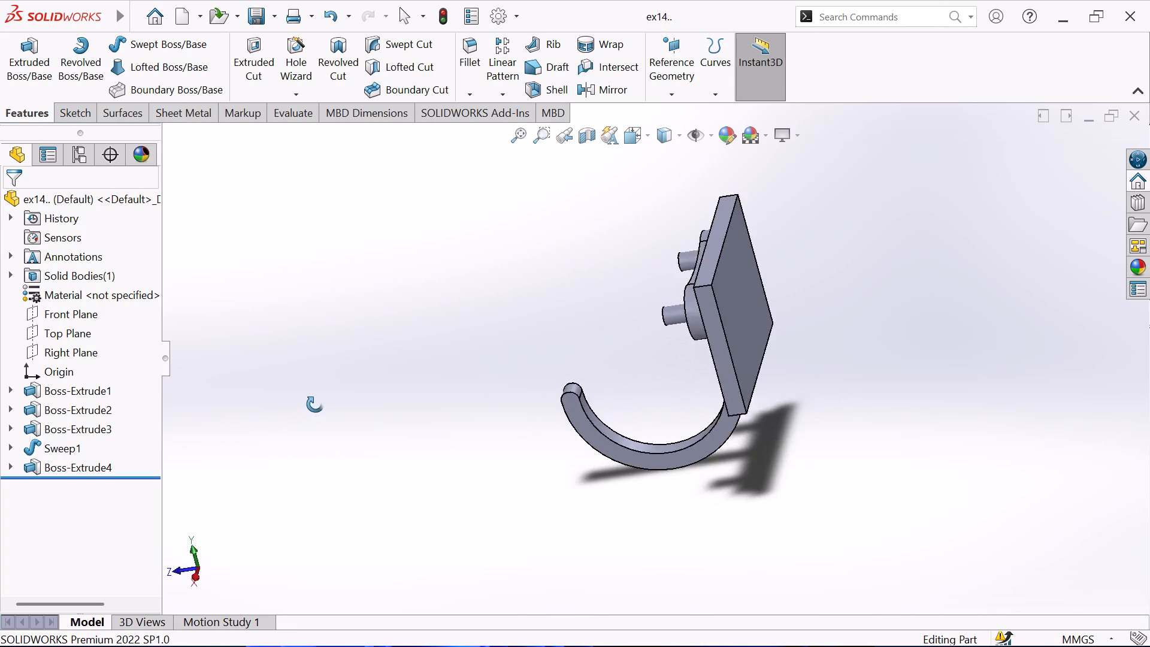
middle_drag(315, 404, 371, 312)
scroll(655, 336, up, 3)
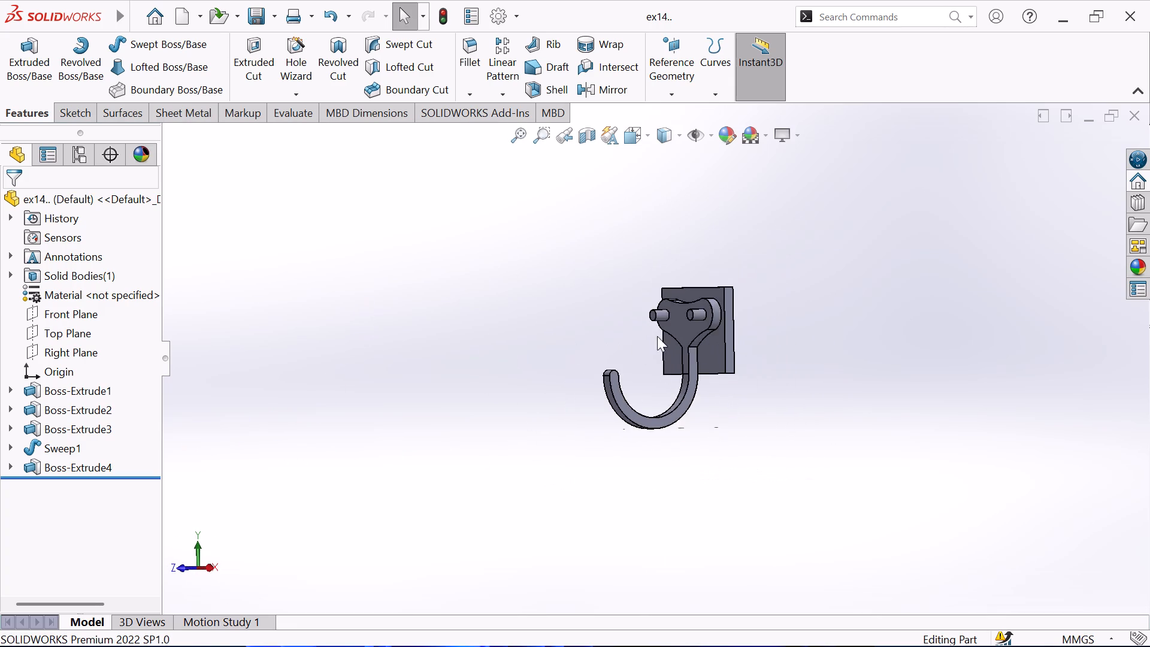
scroll(657, 336, up, 1)
scroll(761, 332, down, 5)
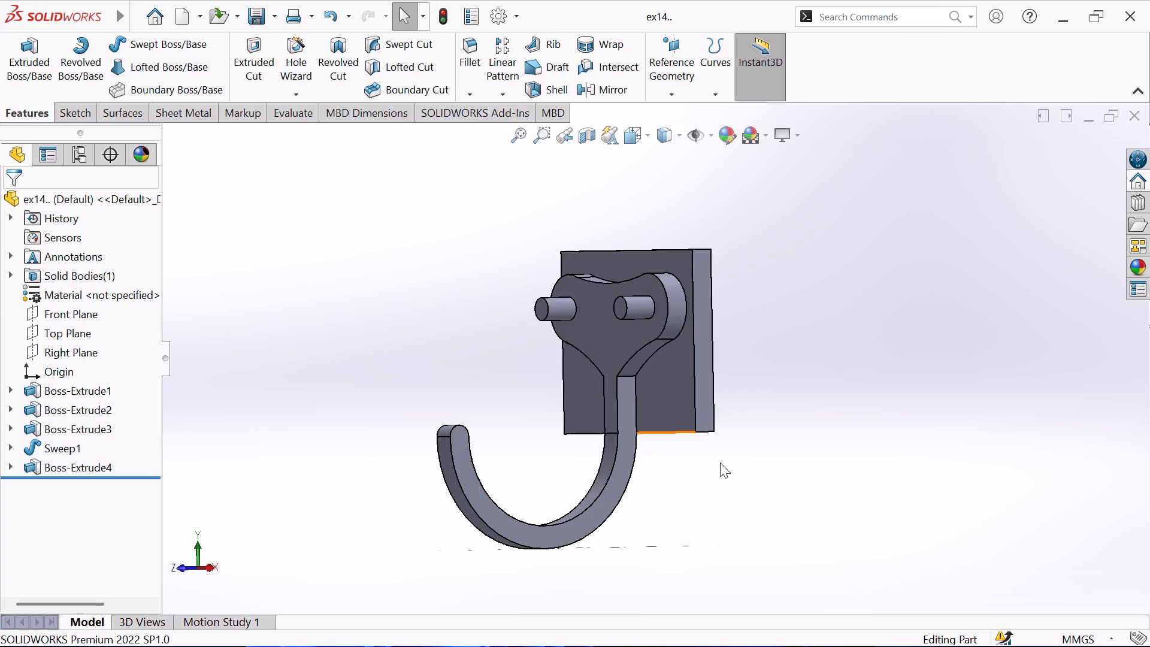
middle_drag(768, 467, 856, 492)
scroll(701, 480, down, 1)
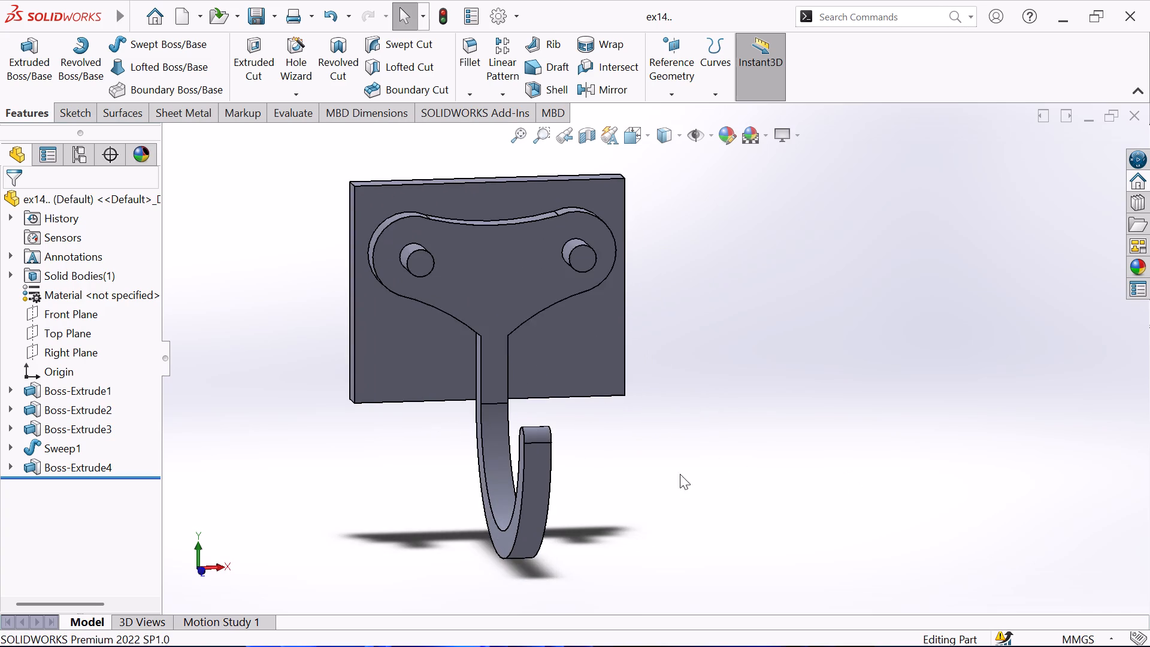
scroll(662, 470, up, 1)
middle_drag(662, 470, 715, 492)
scroll(569, 436, up, 1)
middle_drag(567, 425, 621, 446)
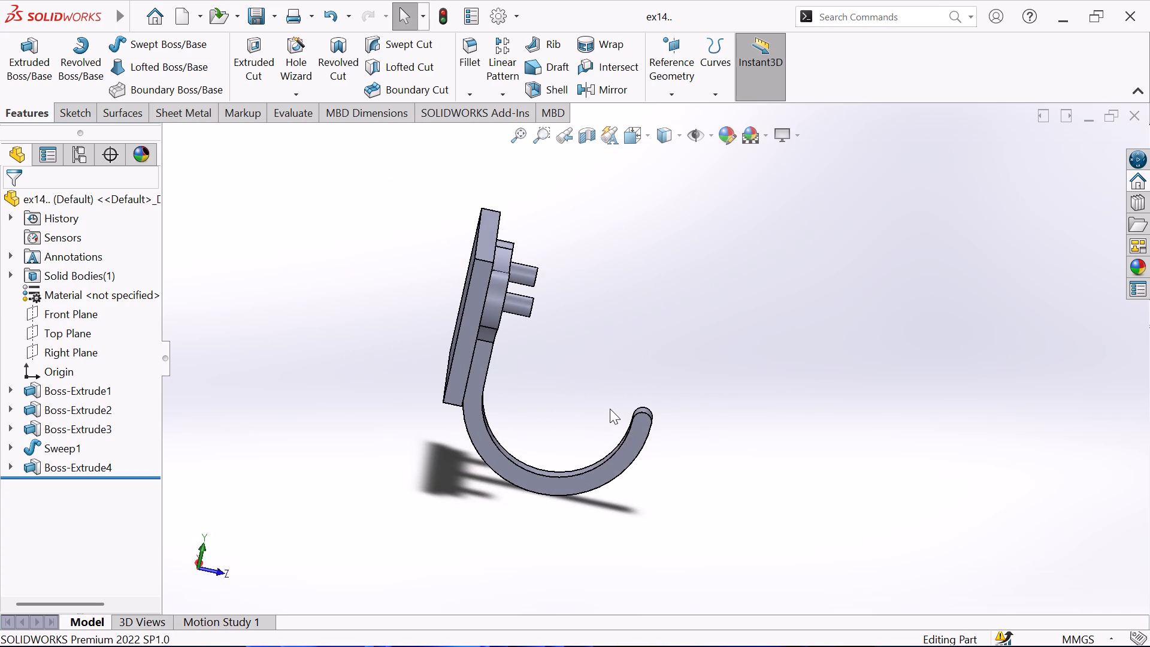
middle_drag(599, 412, 367, 506)
middle_drag(390, 386, 504, 458)
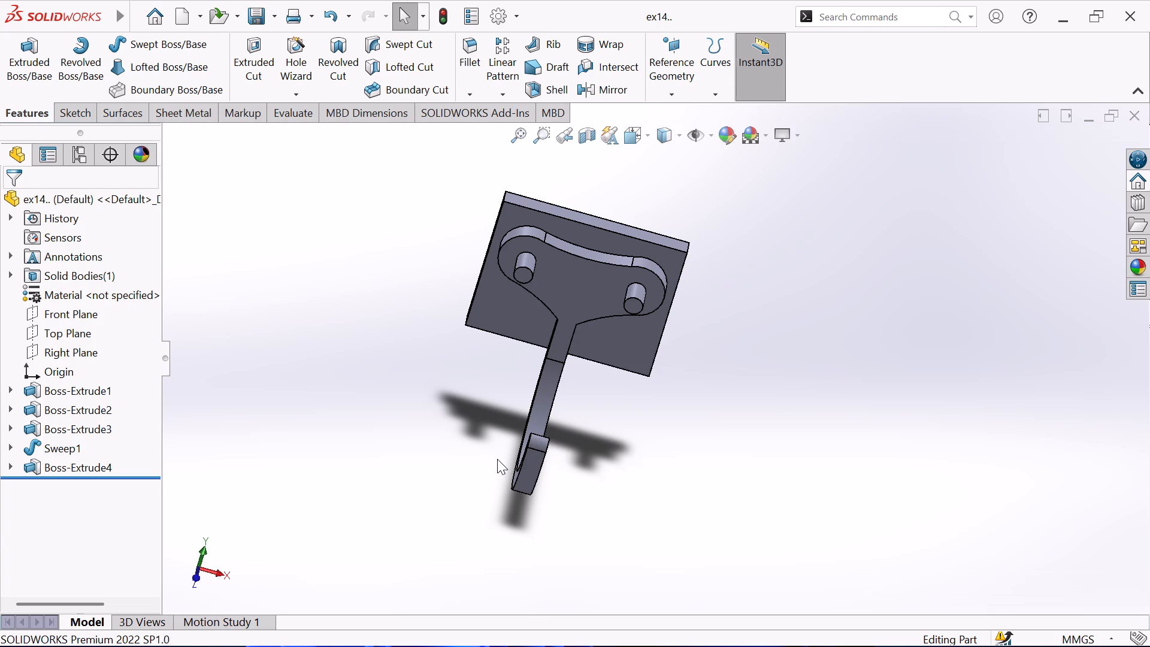
middle_drag(809, 371, 816, 368)
middle_drag(816, 368, 871, 325)
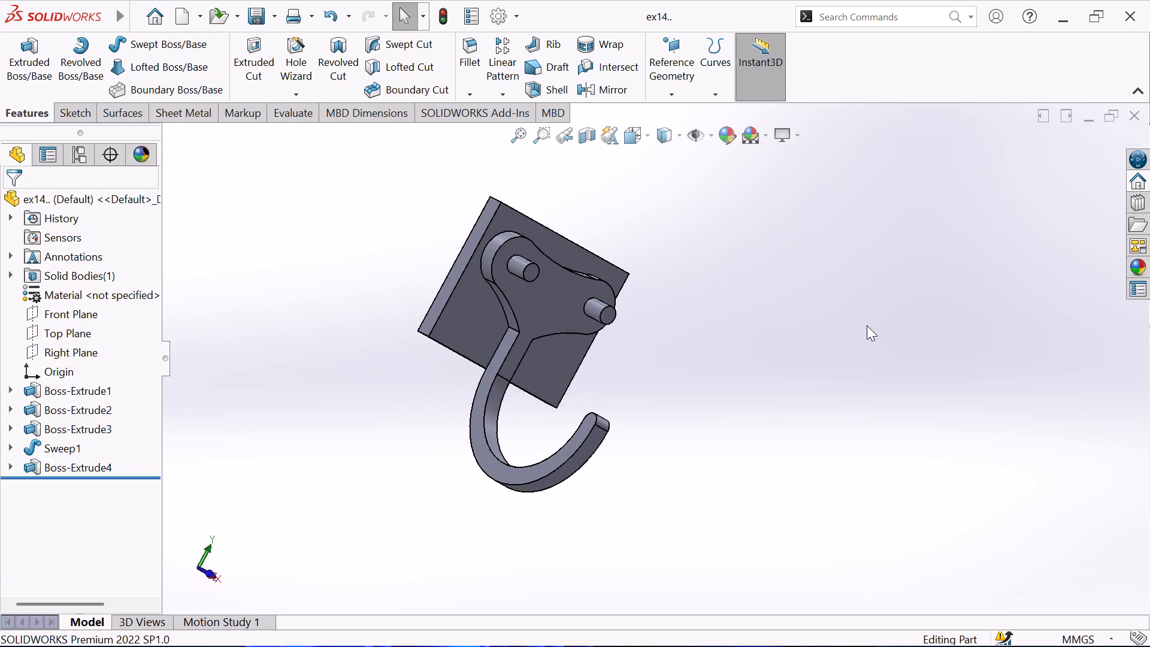